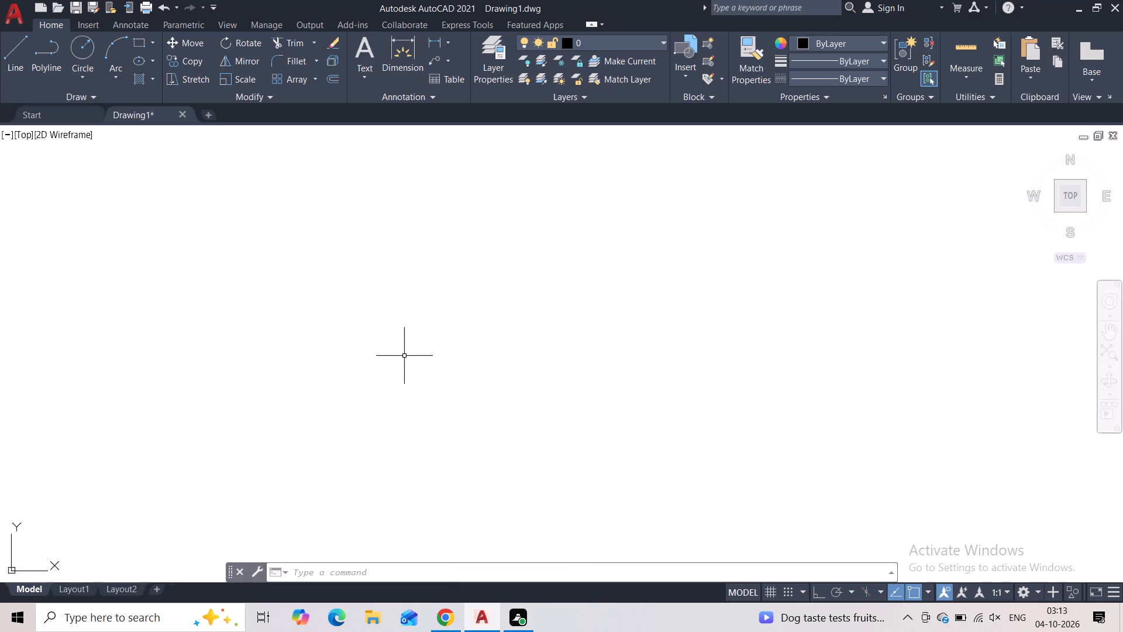
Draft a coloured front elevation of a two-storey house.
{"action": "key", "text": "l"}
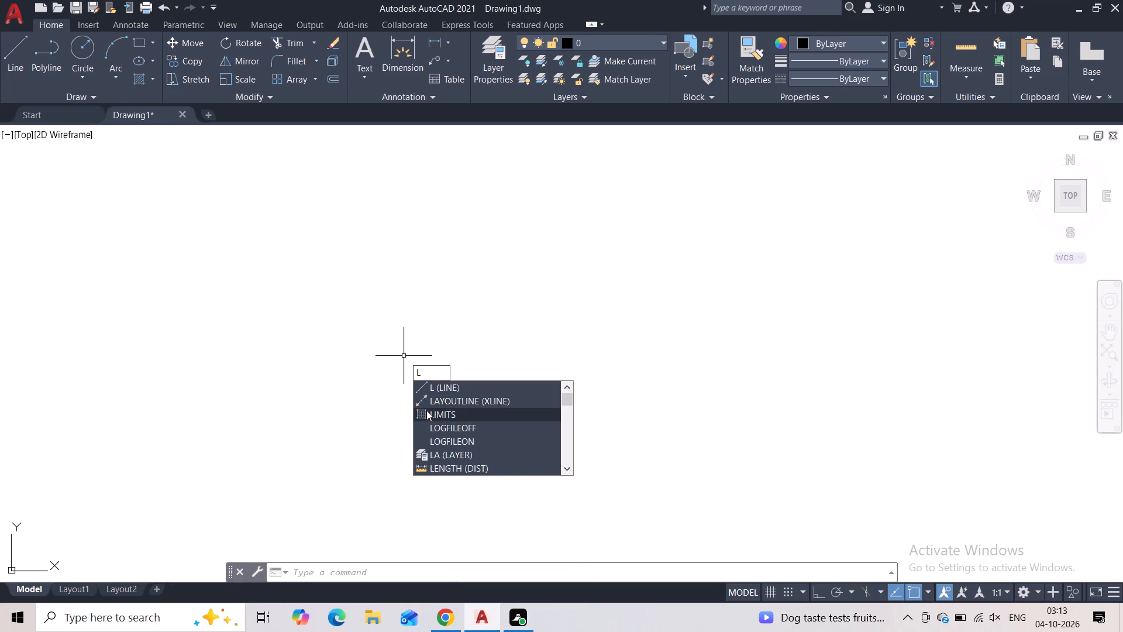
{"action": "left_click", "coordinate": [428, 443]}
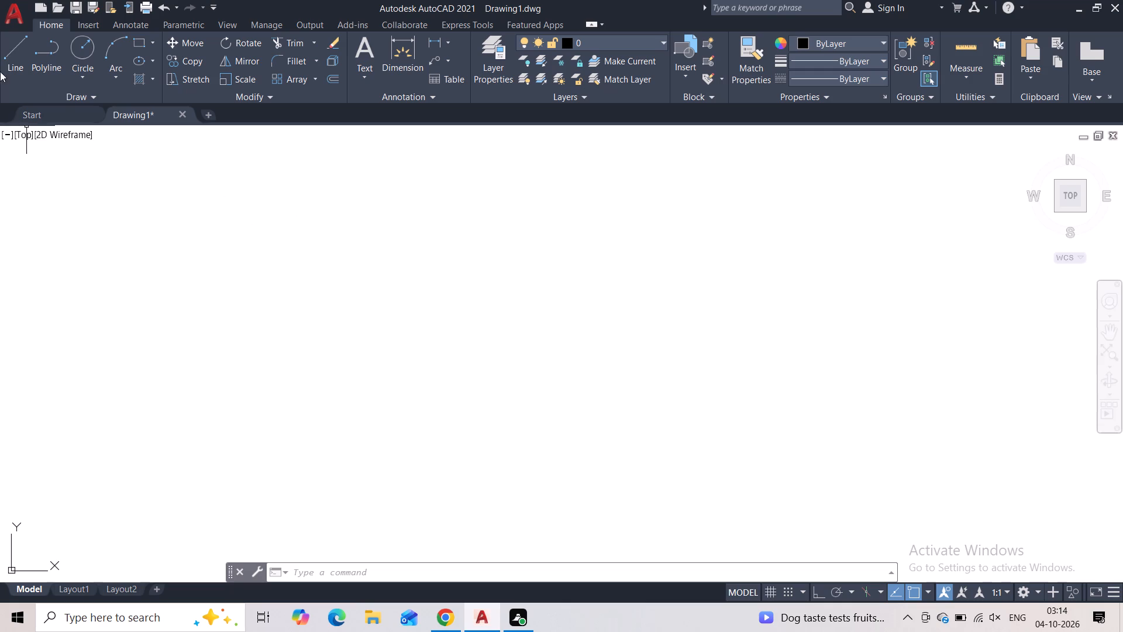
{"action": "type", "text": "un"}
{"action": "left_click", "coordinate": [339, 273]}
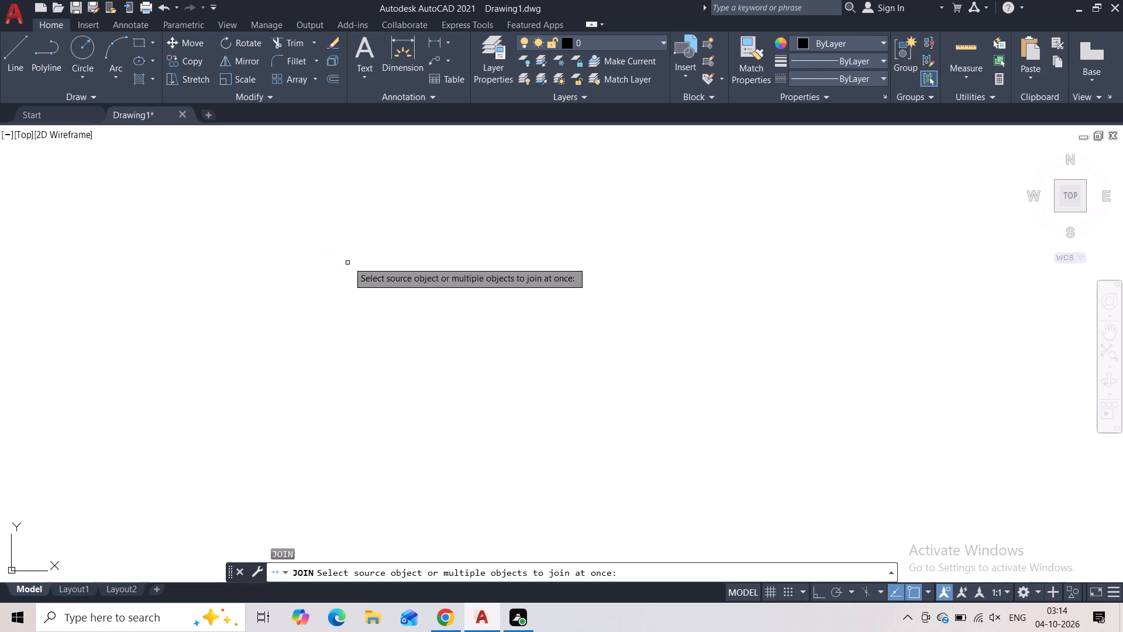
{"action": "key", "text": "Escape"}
Set the drawing's length unit type to Architectural.
{"action": "type", "text": "un"}
{"action": "left_click", "coordinate": [378, 296]}
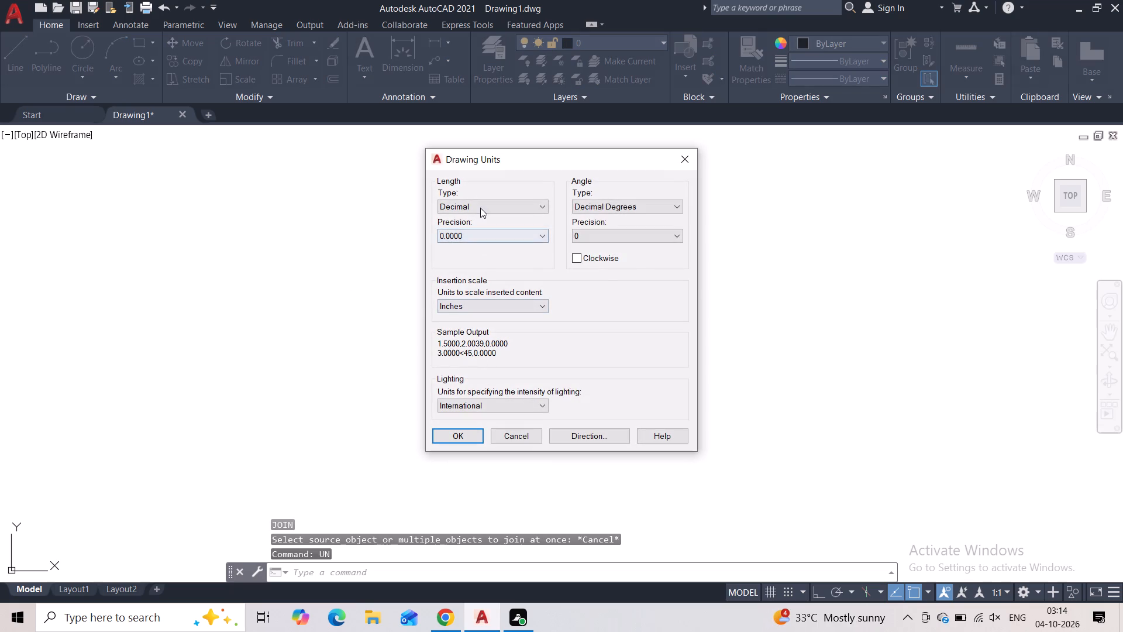
{"action": "left_click", "coordinate": [480, 208]}
{"action": "left_click", "coordinate": [480, 217]}
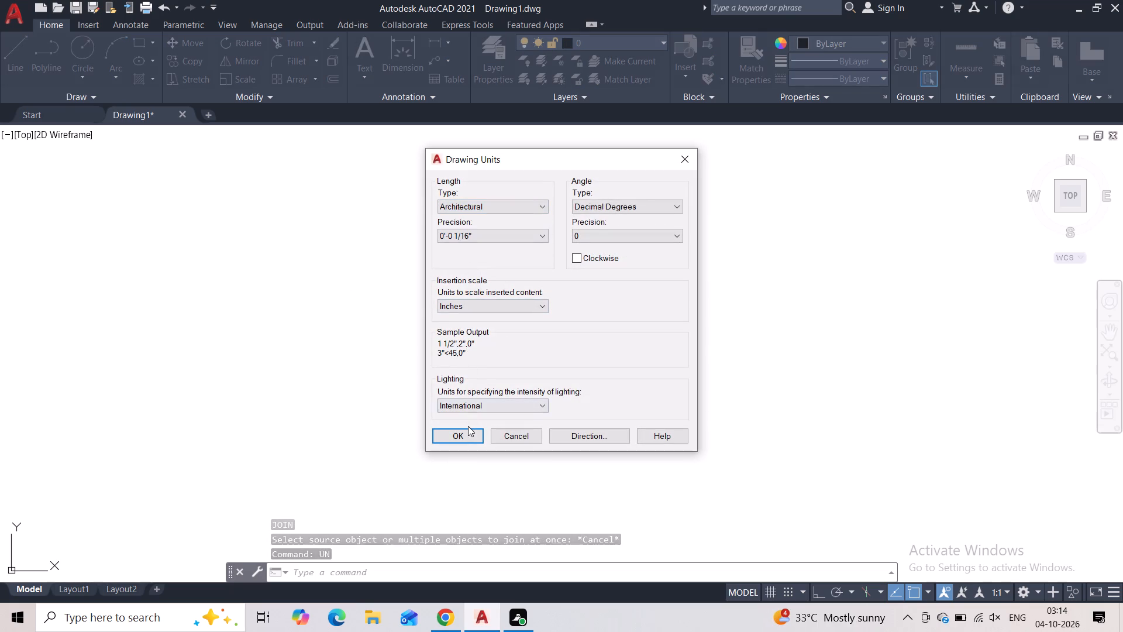
{"action": "left_click", "coordinate": [465, 430]}
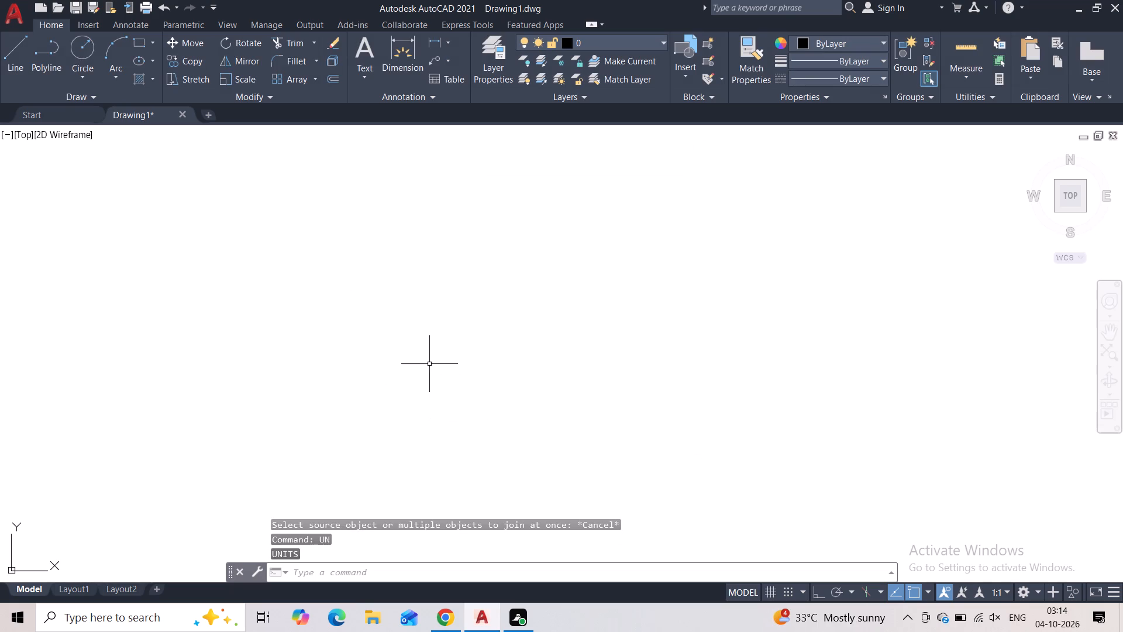
Draw a closed horizontal strip 40' long and 2' high from line segments, with Ortho on.
{"action": "left_click", "coordinate": [18, 68]}
{"action": "left_click", "coordinate": [457, 272]}
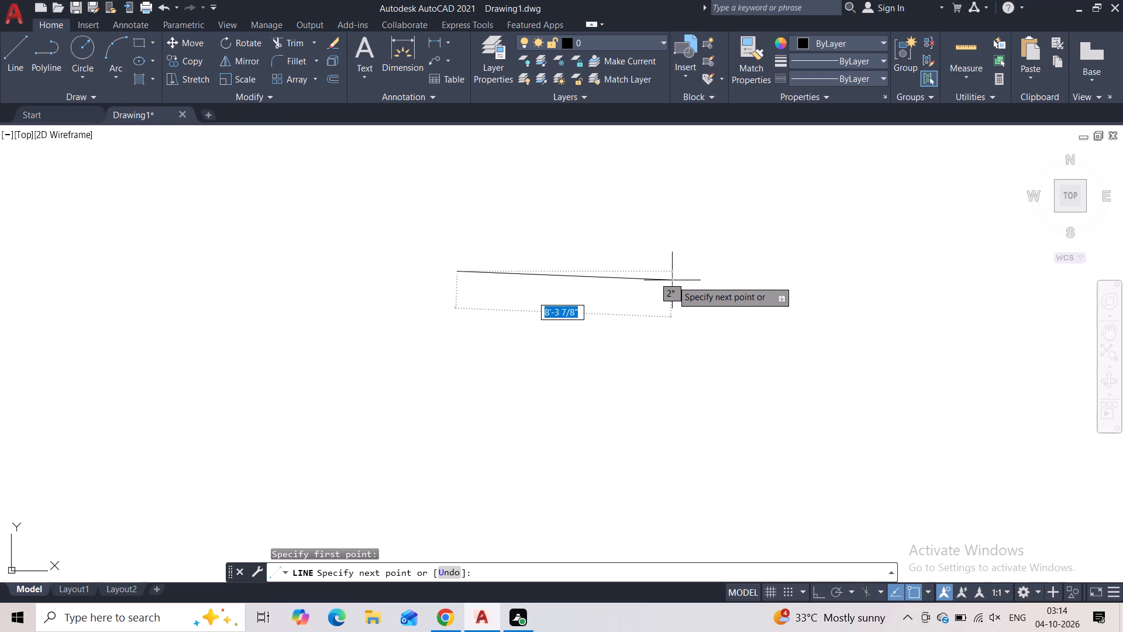
{"action": "key", "text": "F8"}
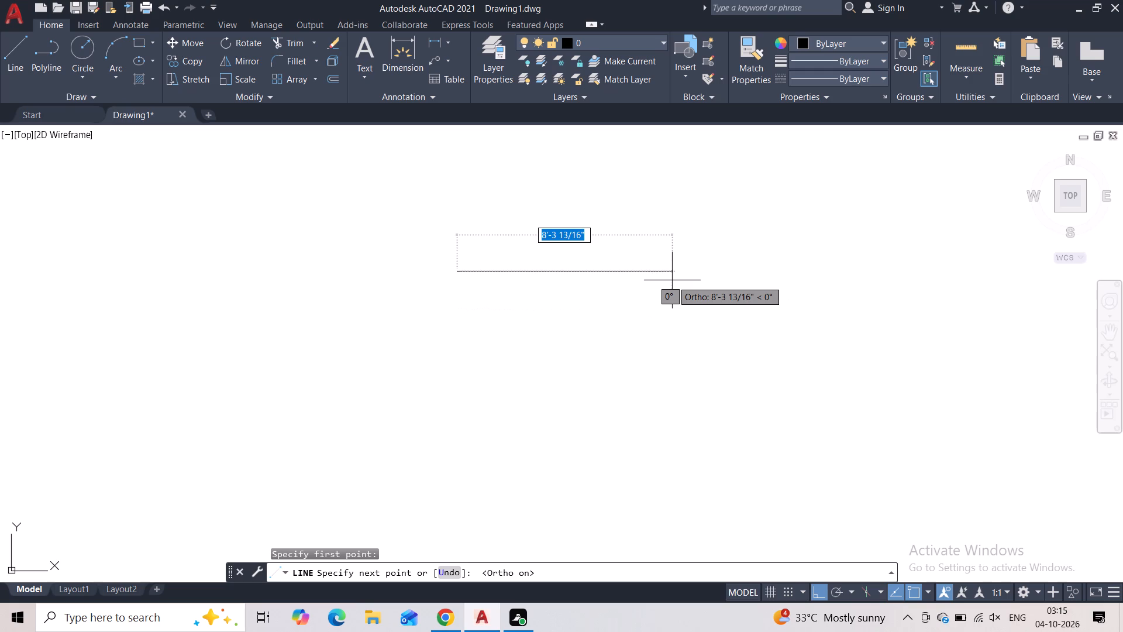
{"action": "type", "text": "40"}
{"action": "key", "text": "apostrophe"}
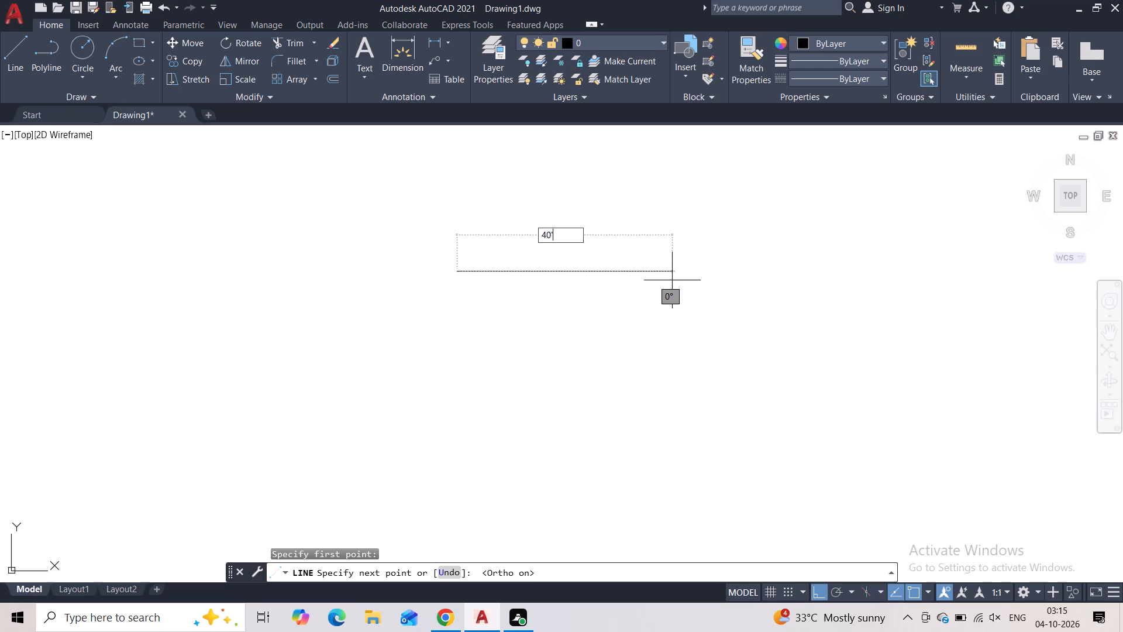
{"action": "key", "text": "Return"}
{"action": "scroll", "coordinate": [684, 280], "scroll_direction": "down", "scroll_amount": 2}
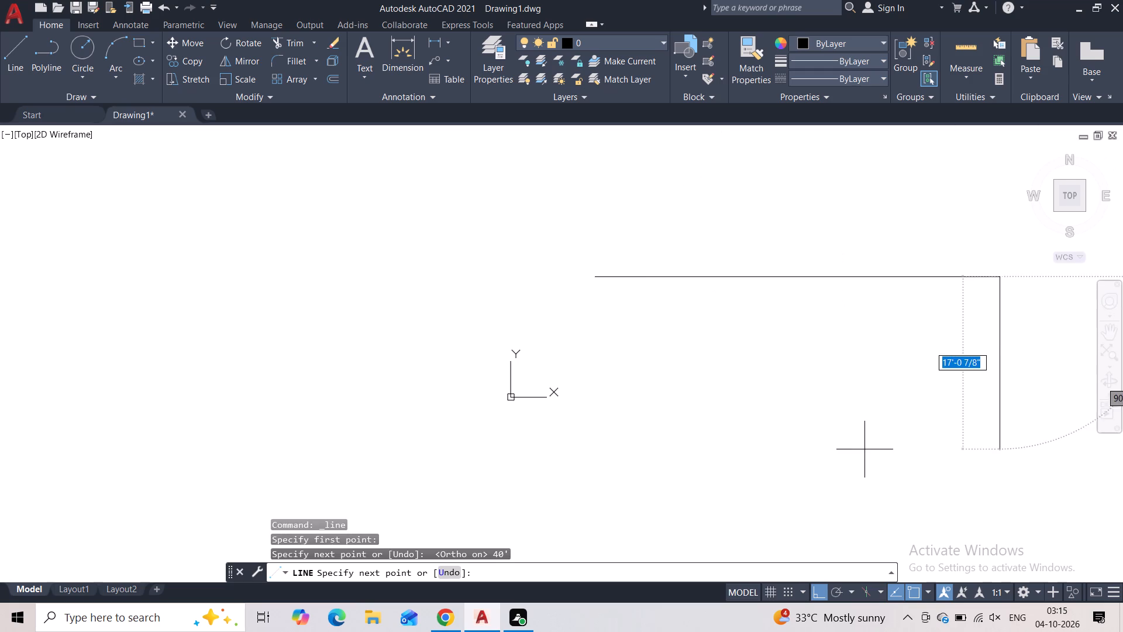
{"action": "middle_click_drag", "start_coordinate": [890, 343], "coordinate": [576, 308]}
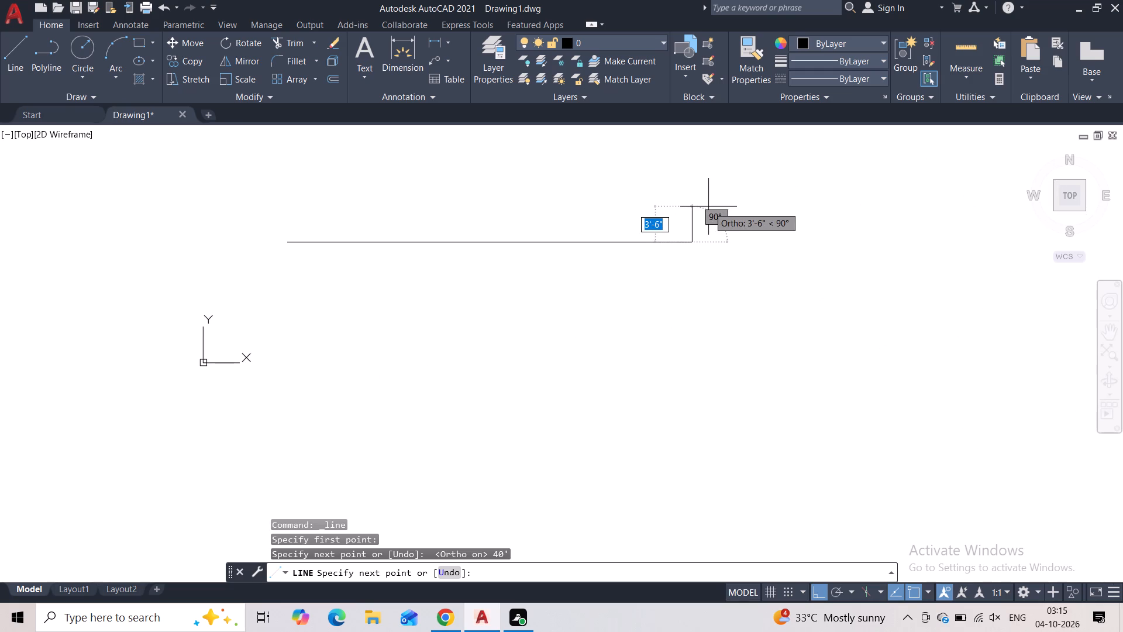
{"action": "type", "text": "2'"}
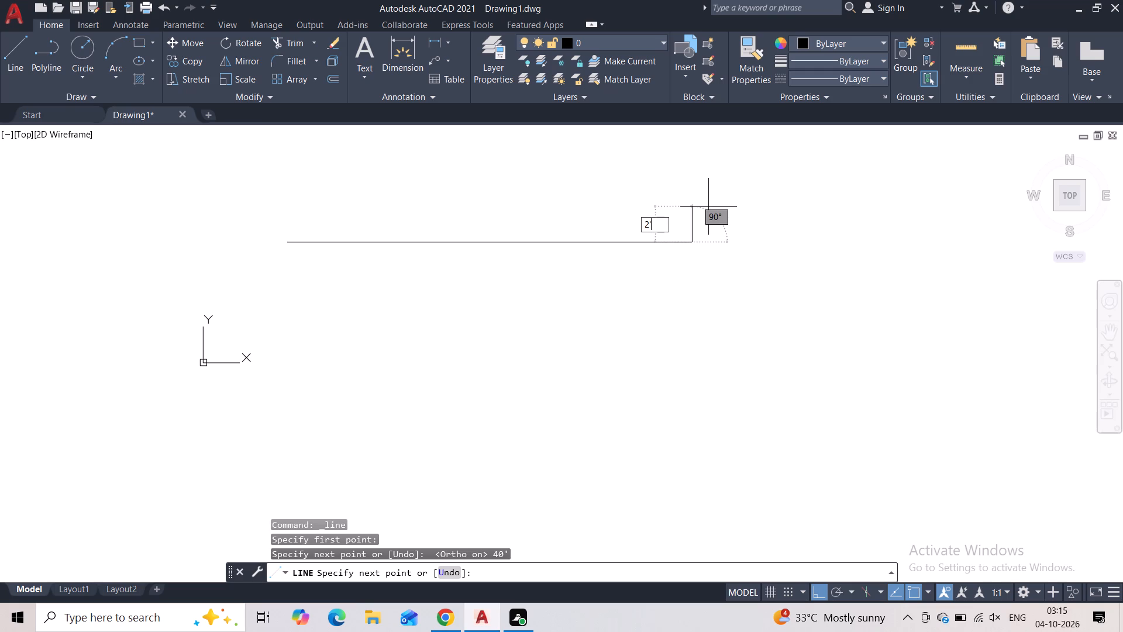
{"action": "key", "text": "Return"}
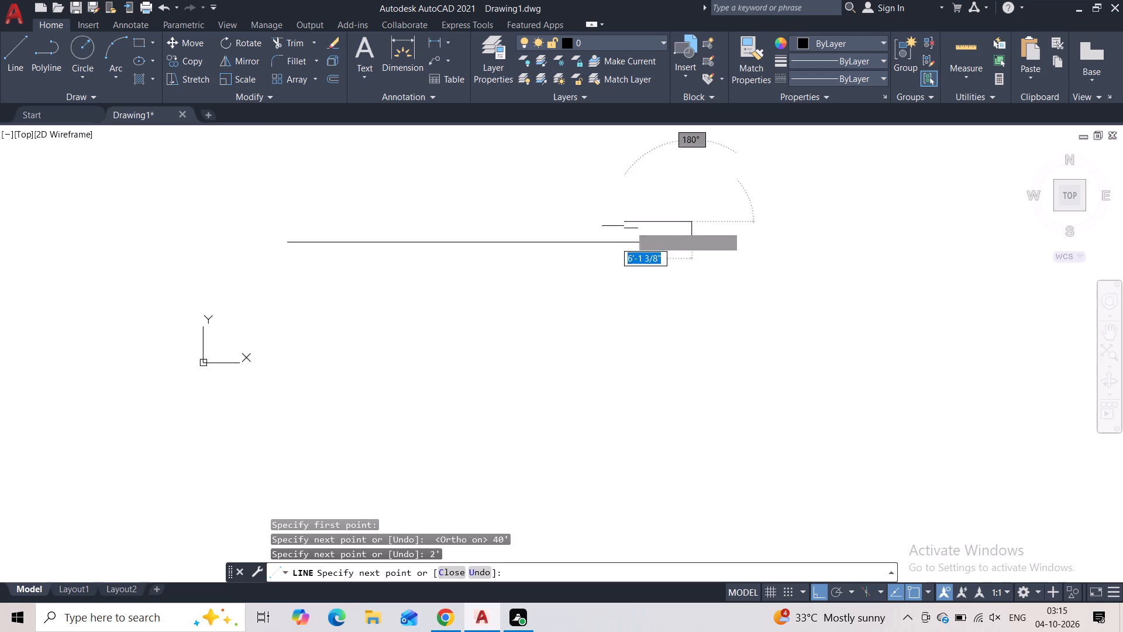
{"action": "scroll", "coordinate": [287, 224], "scroll_direction": "up", "scroll_amount": 2}
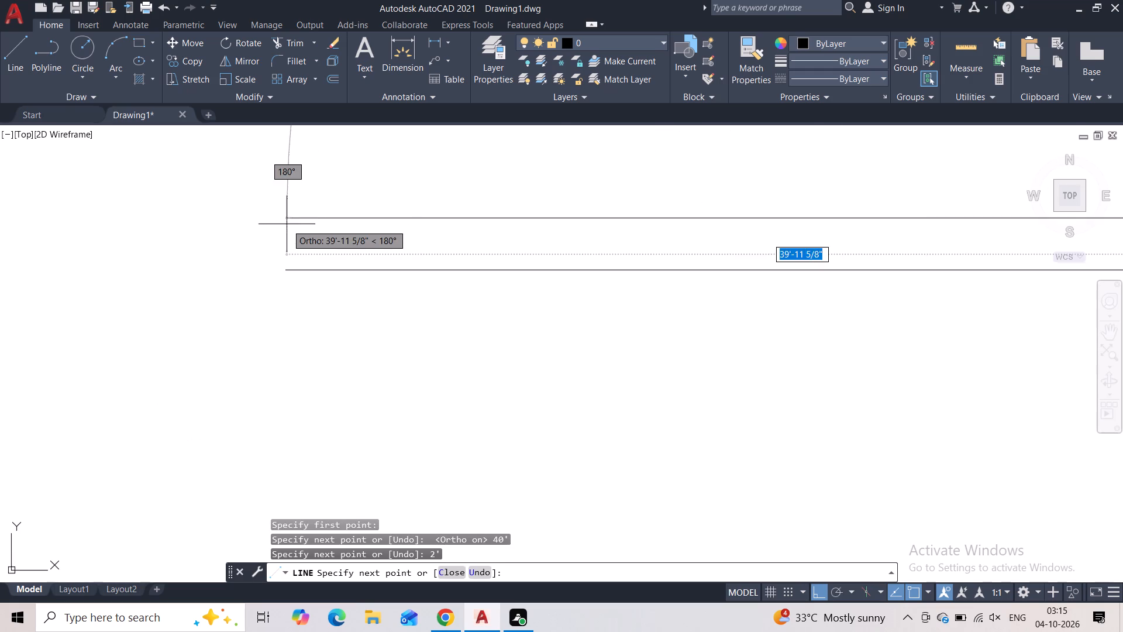
{"action": "middle_click_drag", "start_coordinate": [287, 224], "coordinate": [290, 287]}
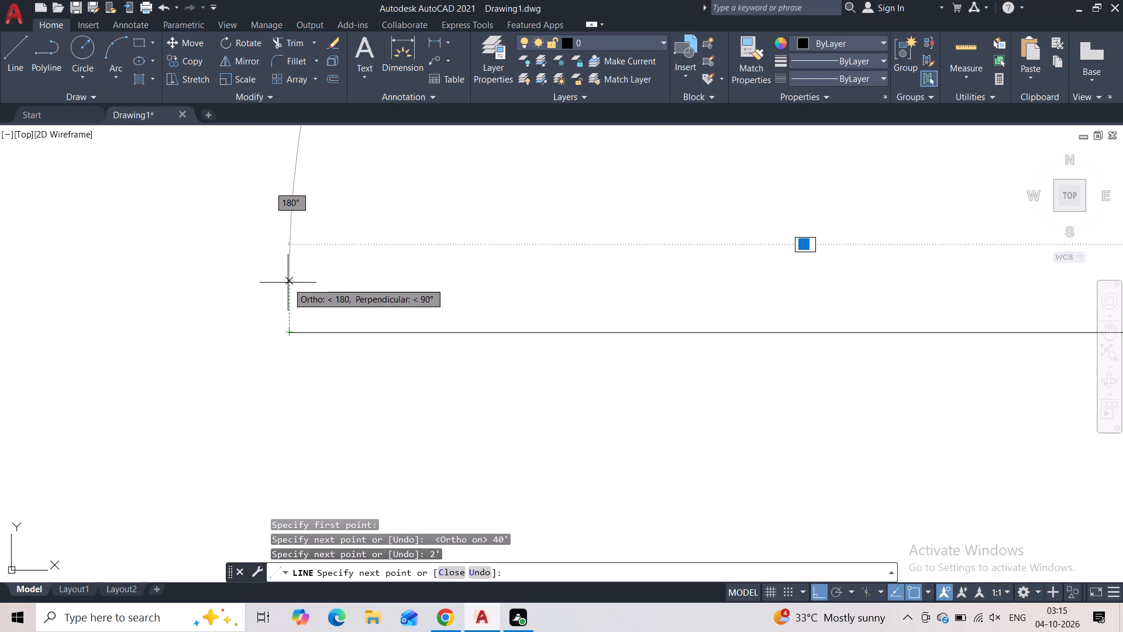
{"action": "left_click", "coordinate": [288, 283]}
{"action": "left_click", "coordinate": [287, 328]}
{"action": "key", "text": "Escape"}
Draw a three-sided box 12' high with lines, rising from the strip's upper-left corner and ending back on its top edge.
{"action": "scroll", "coordinate": [365, 243], "scroll_direction": "down", "scroll_amount": 2}
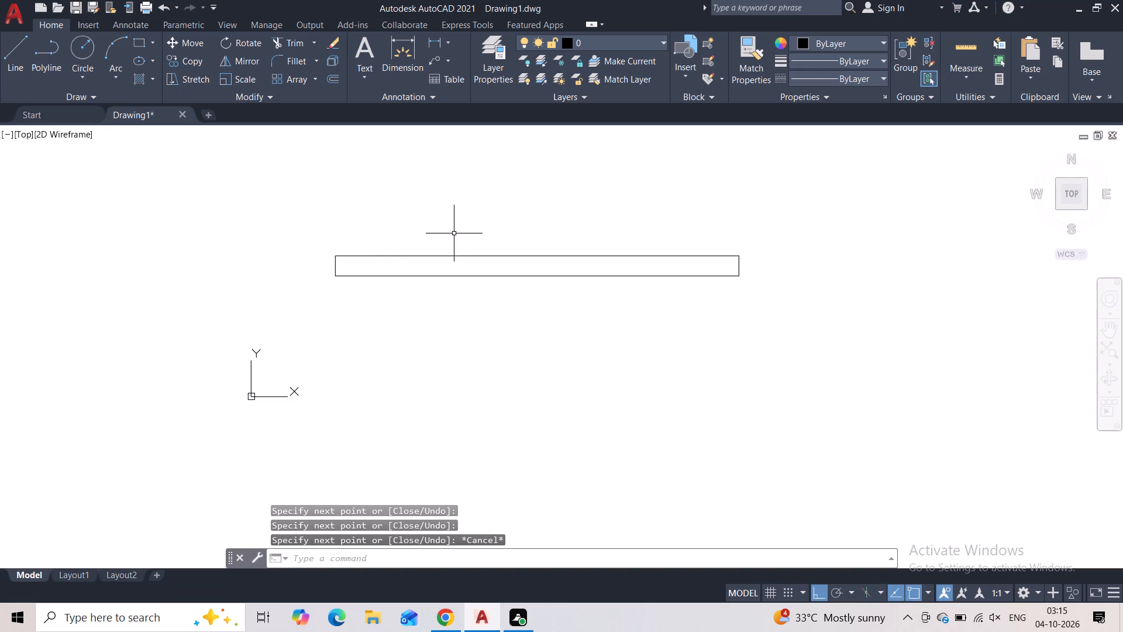
{"action": "middle_click_drag", "start_coordinate": [458, 231], "coordinate": [433, 327]}
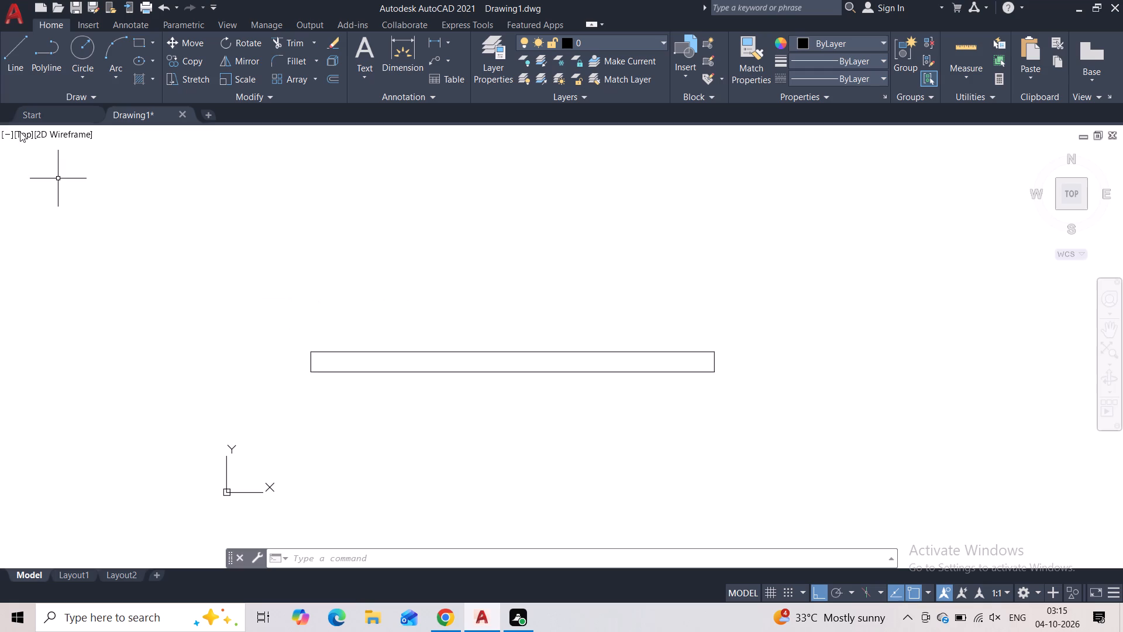
{"action": "left_click", "coordinate": [14, 53]}
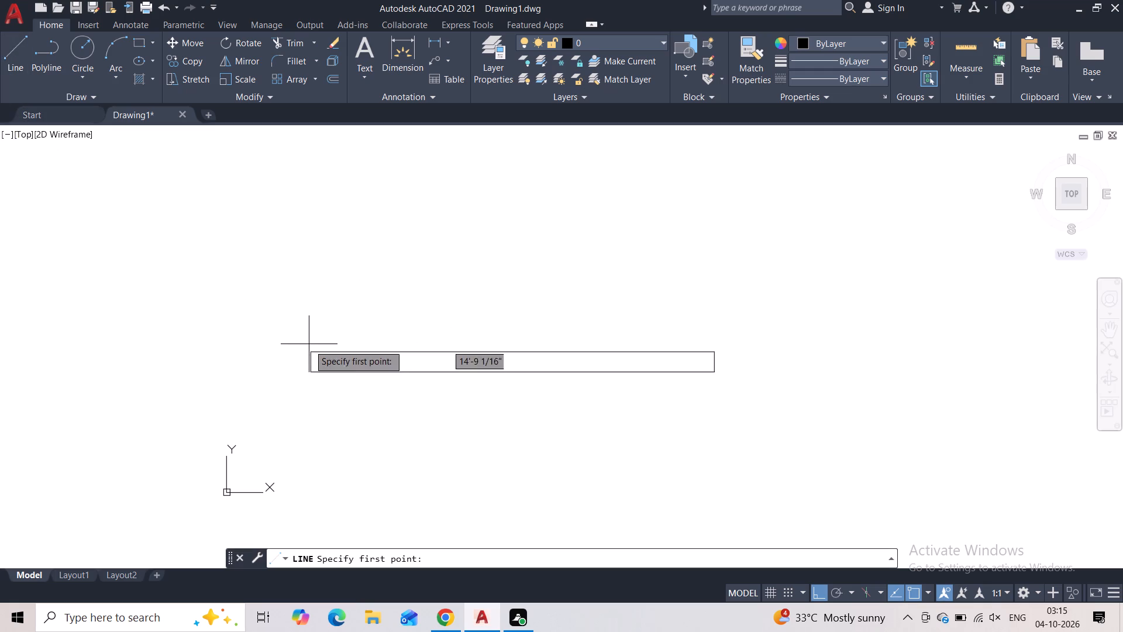
{"action": "left_click", "coordinate": [309, 349]}
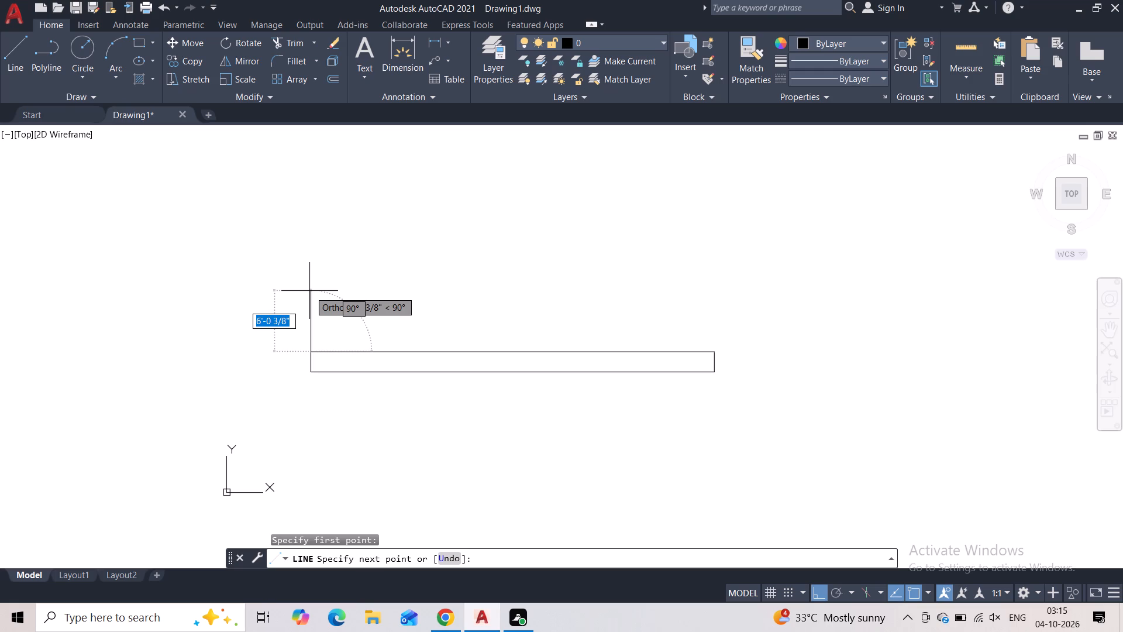
{"action": "type", "text": "12'"}
{"action": "key", "text": "Return"}
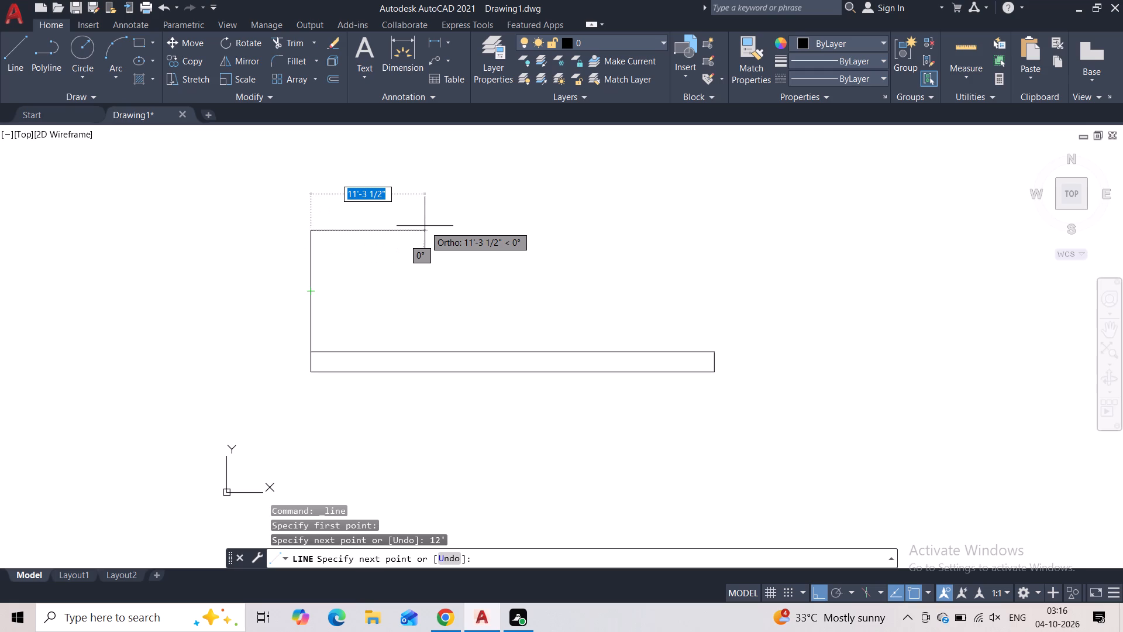
{"action": "left_click", "coordinate": [442, 226]}
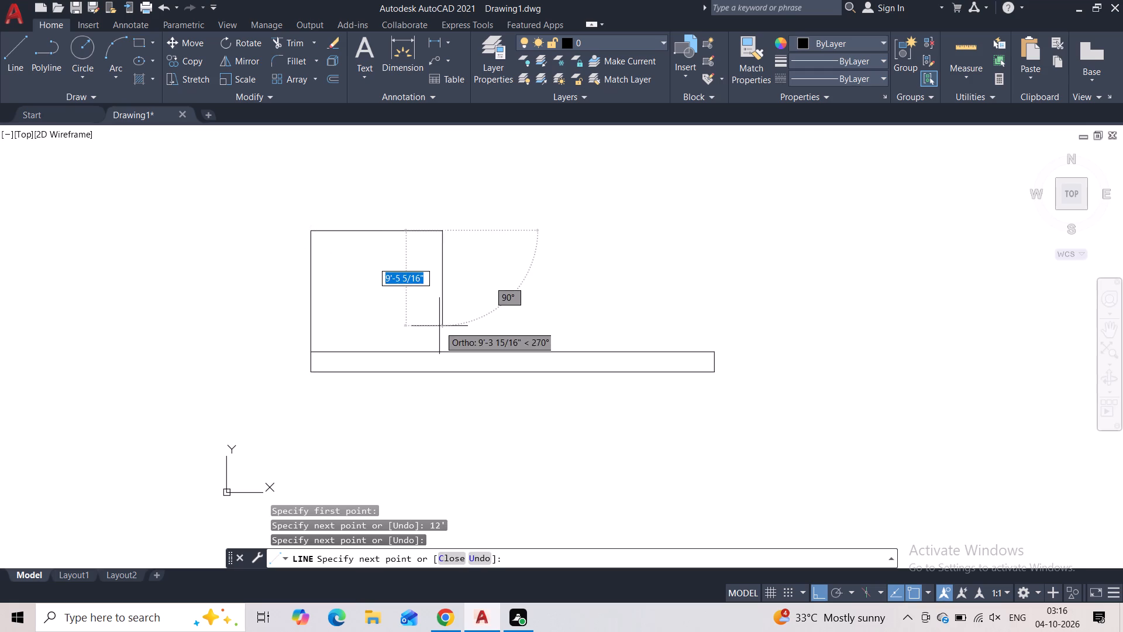
{"action": "left_click", "coordinate": [436, 346]}
{"action": "key", "text": "Escape"}
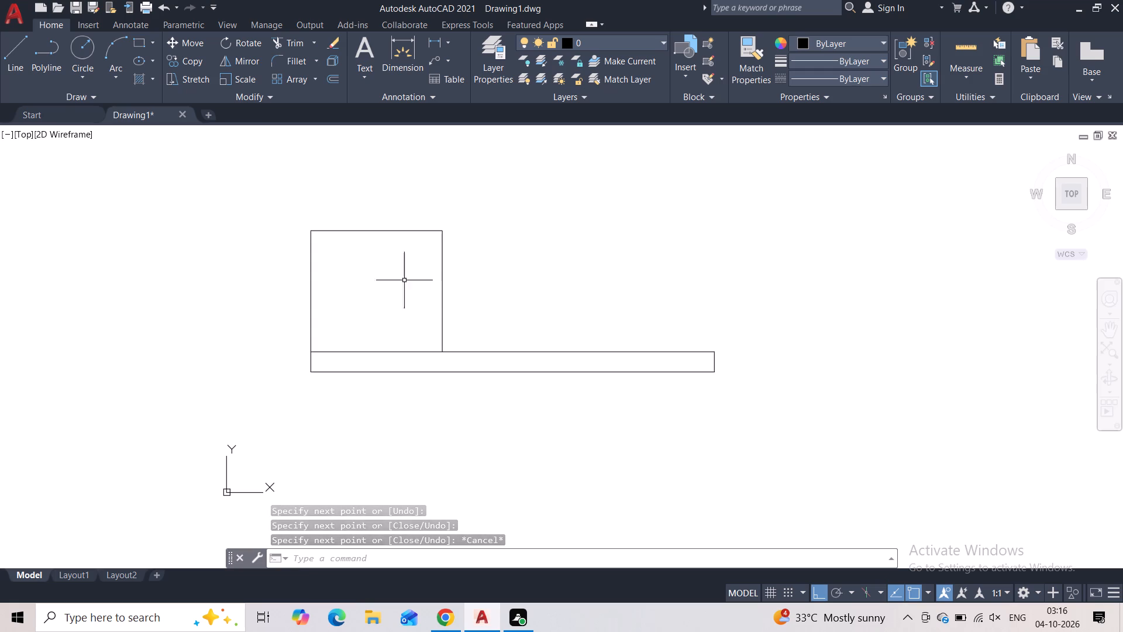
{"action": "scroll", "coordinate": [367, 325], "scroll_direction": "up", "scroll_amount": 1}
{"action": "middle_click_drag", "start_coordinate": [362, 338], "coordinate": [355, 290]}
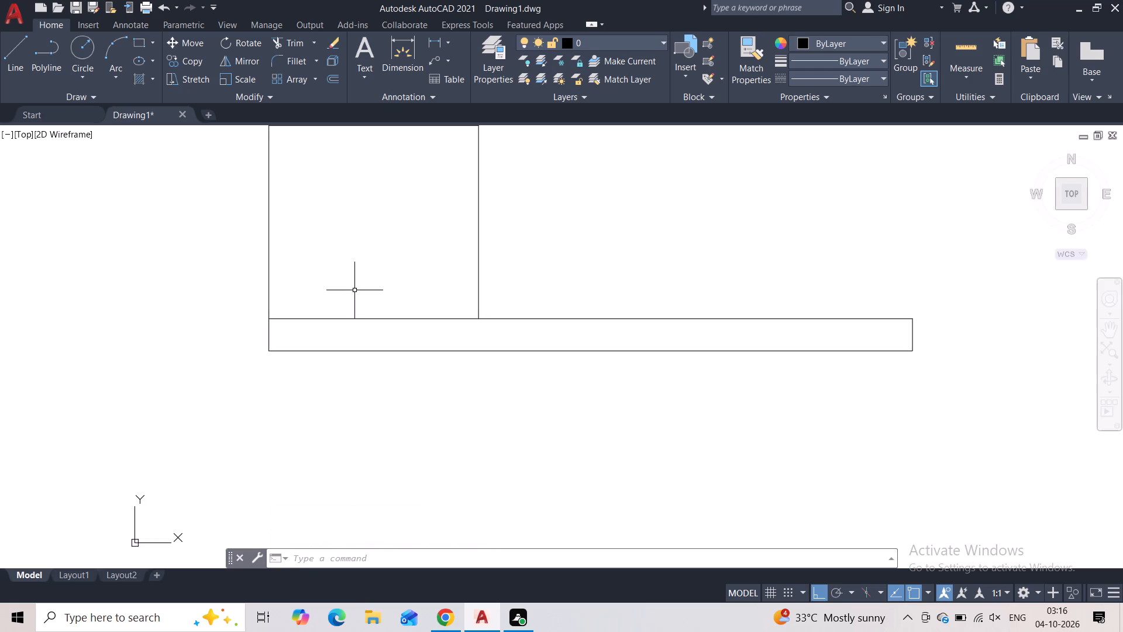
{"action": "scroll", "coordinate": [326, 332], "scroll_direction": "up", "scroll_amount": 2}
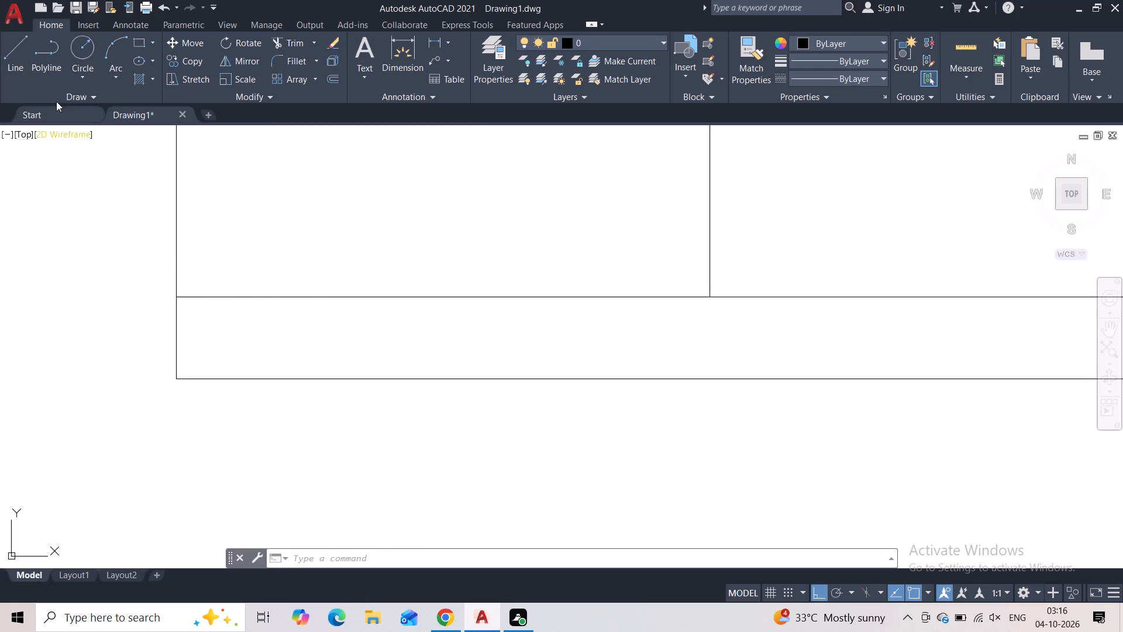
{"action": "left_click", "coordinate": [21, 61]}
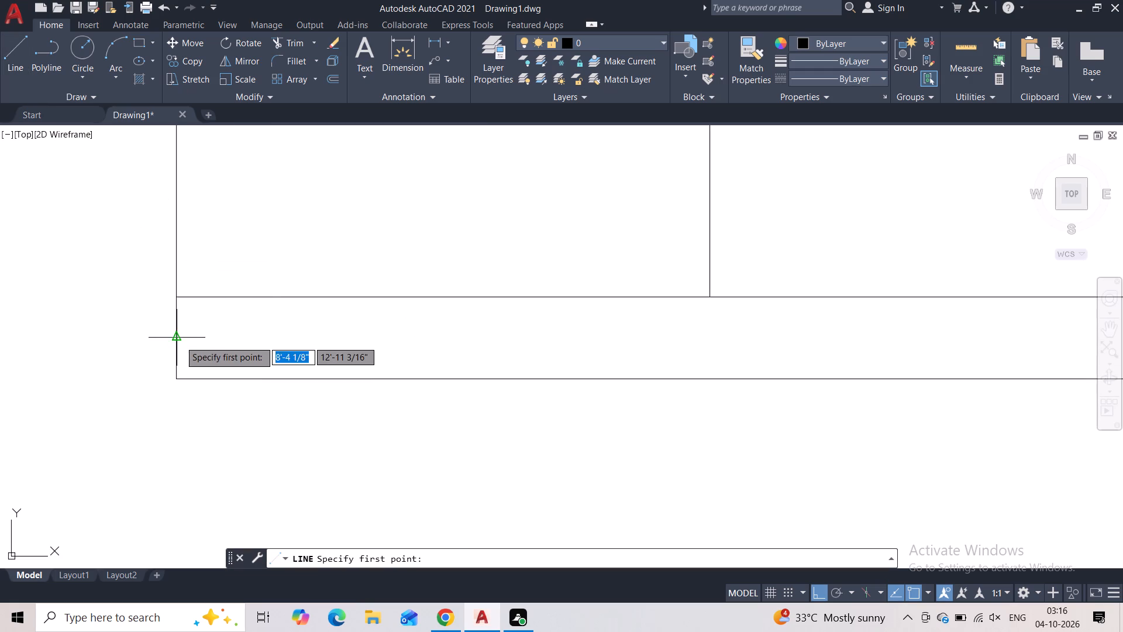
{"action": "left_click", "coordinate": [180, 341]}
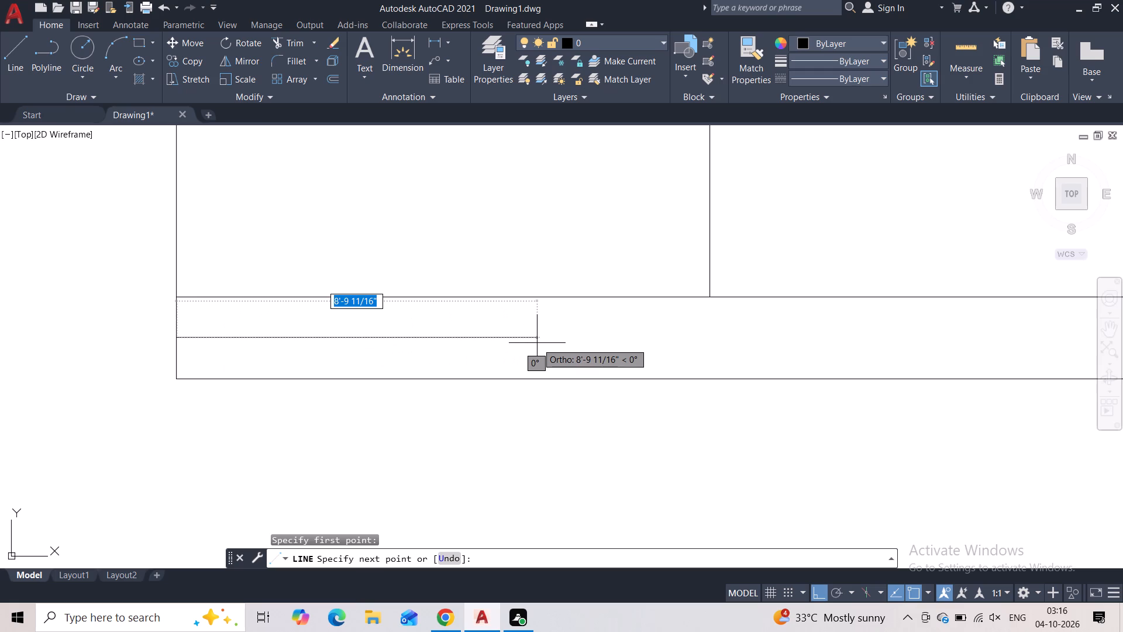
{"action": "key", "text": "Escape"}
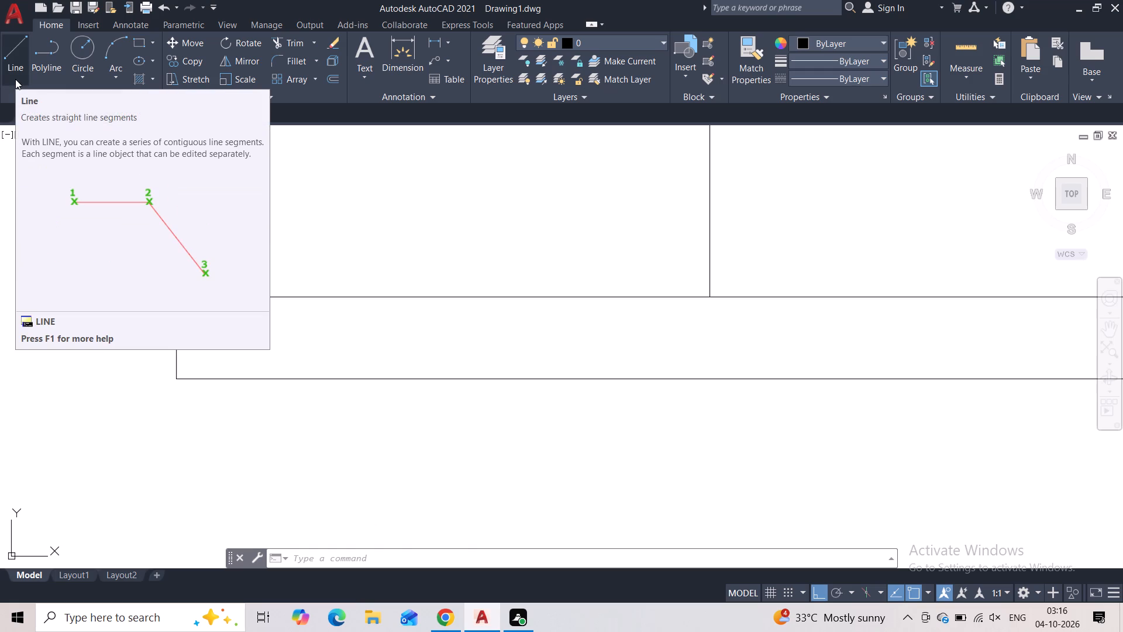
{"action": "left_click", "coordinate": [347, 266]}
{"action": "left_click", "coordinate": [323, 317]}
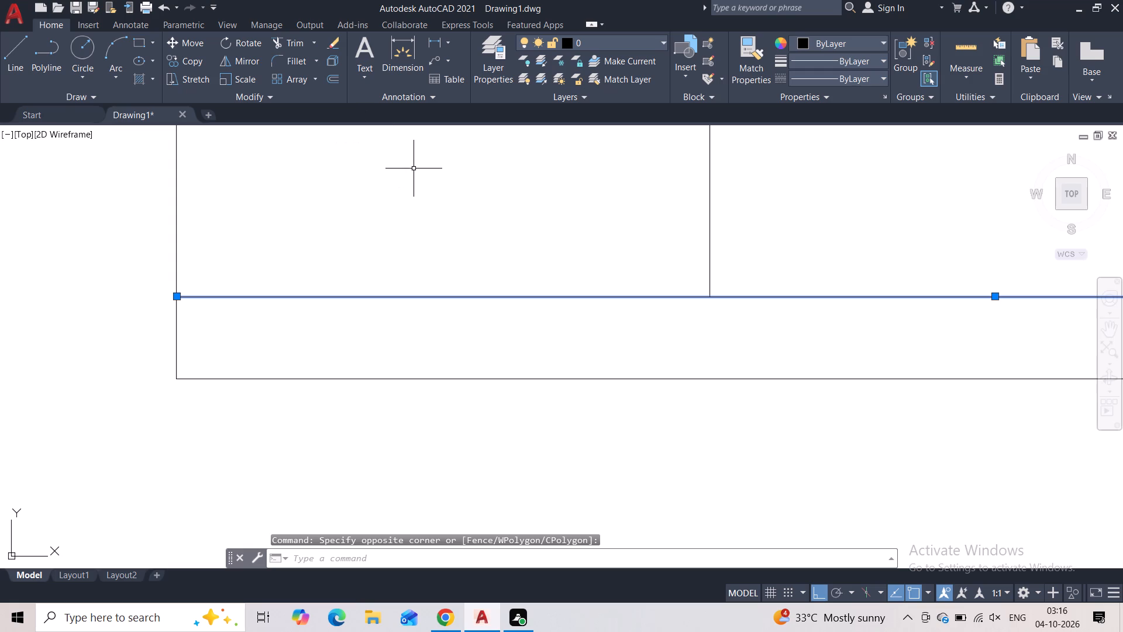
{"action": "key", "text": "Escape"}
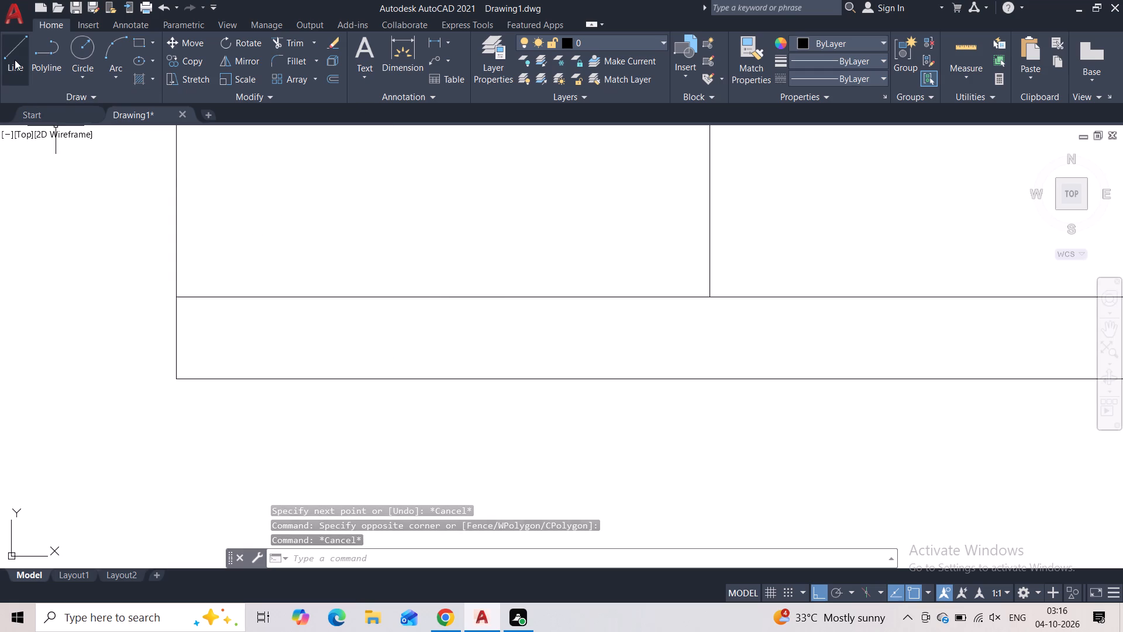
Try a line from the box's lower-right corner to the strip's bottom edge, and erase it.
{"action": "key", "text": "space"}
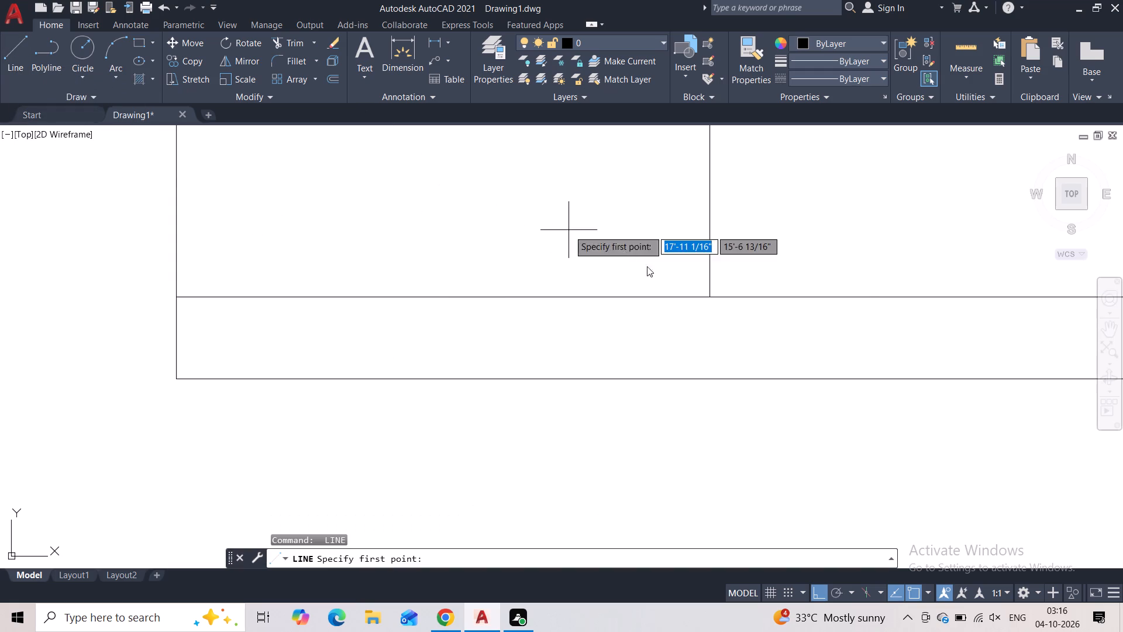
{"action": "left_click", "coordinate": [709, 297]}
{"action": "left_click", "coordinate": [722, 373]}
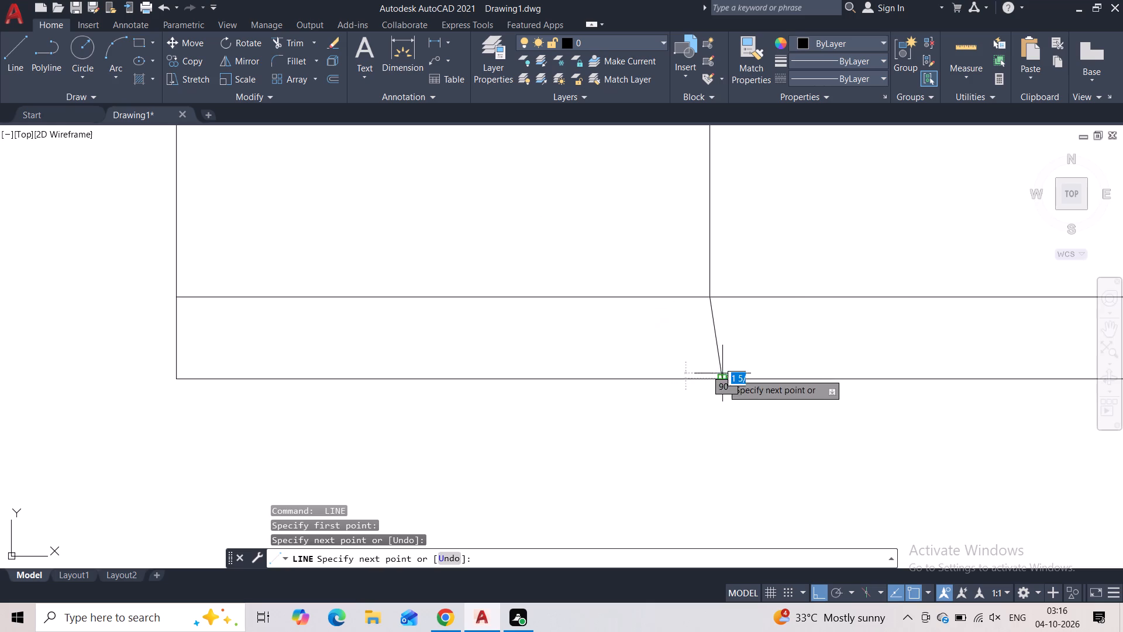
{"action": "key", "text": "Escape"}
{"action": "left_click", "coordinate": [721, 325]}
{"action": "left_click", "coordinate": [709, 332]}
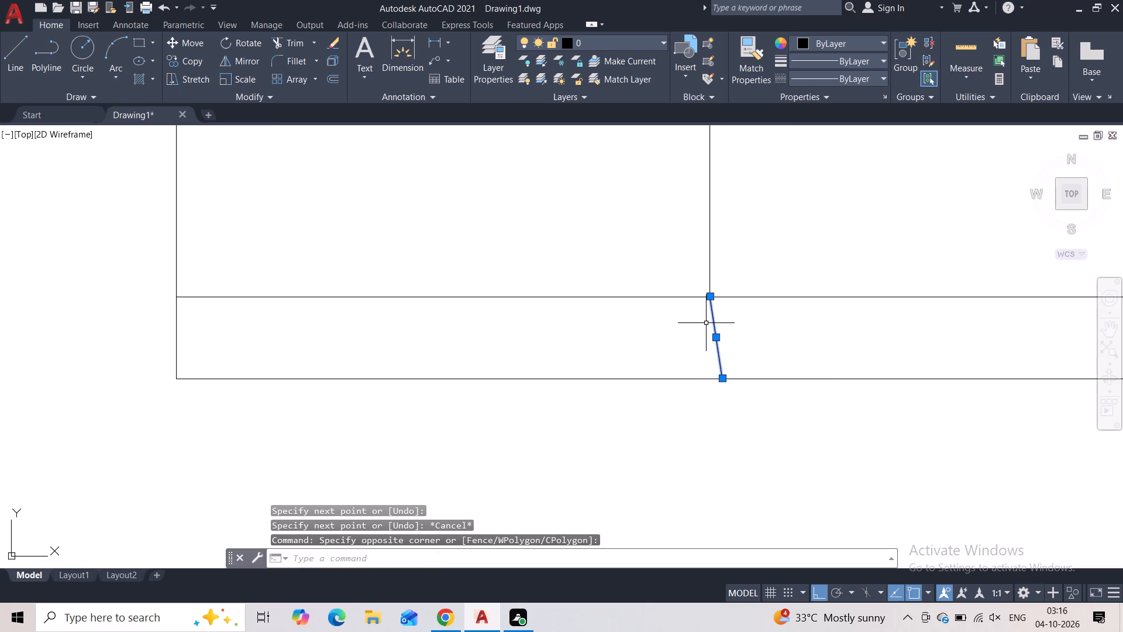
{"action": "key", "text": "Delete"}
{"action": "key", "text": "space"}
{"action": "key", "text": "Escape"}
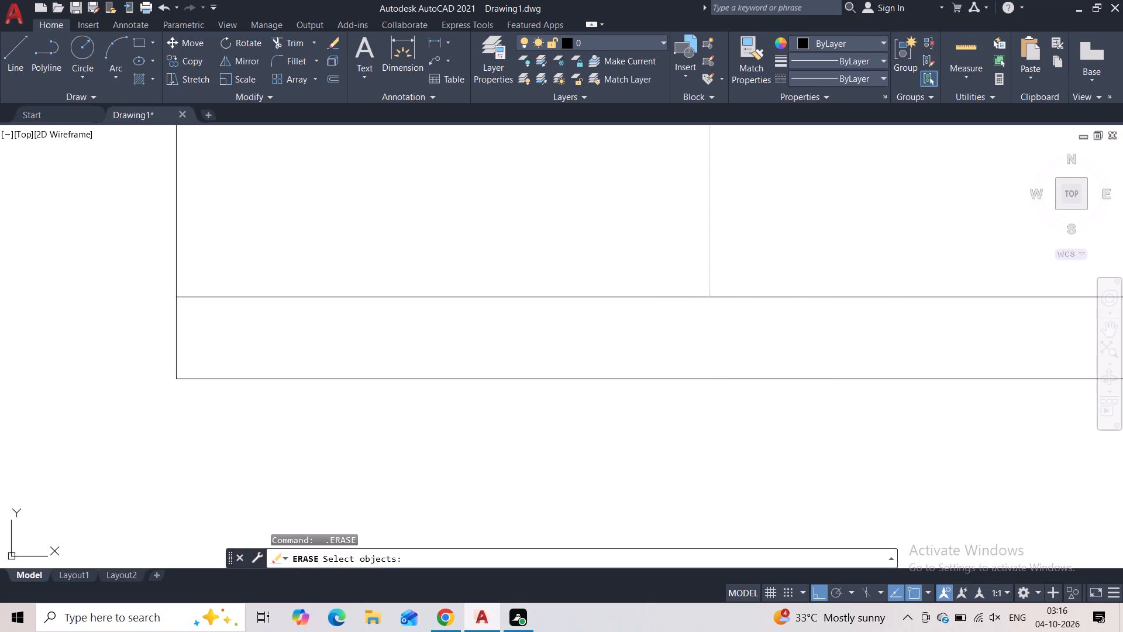
Draw a vertical line across the strip from the box's lower-right corner to the strip's bottom edge.
{"action": "left_click", "coordinate": [10, 59]}
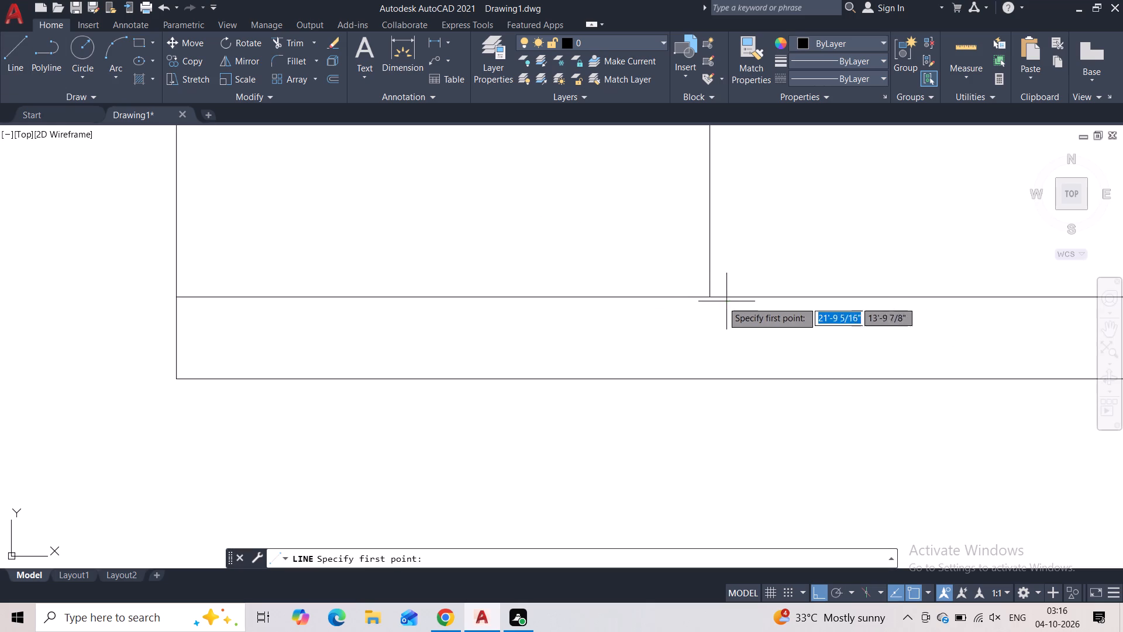
{"action": "left_click", "coordinate": [714, 301]}
{"action": "left_click", "coordinate": [714, 375]}
{"action": "key", "text": "Escape"}
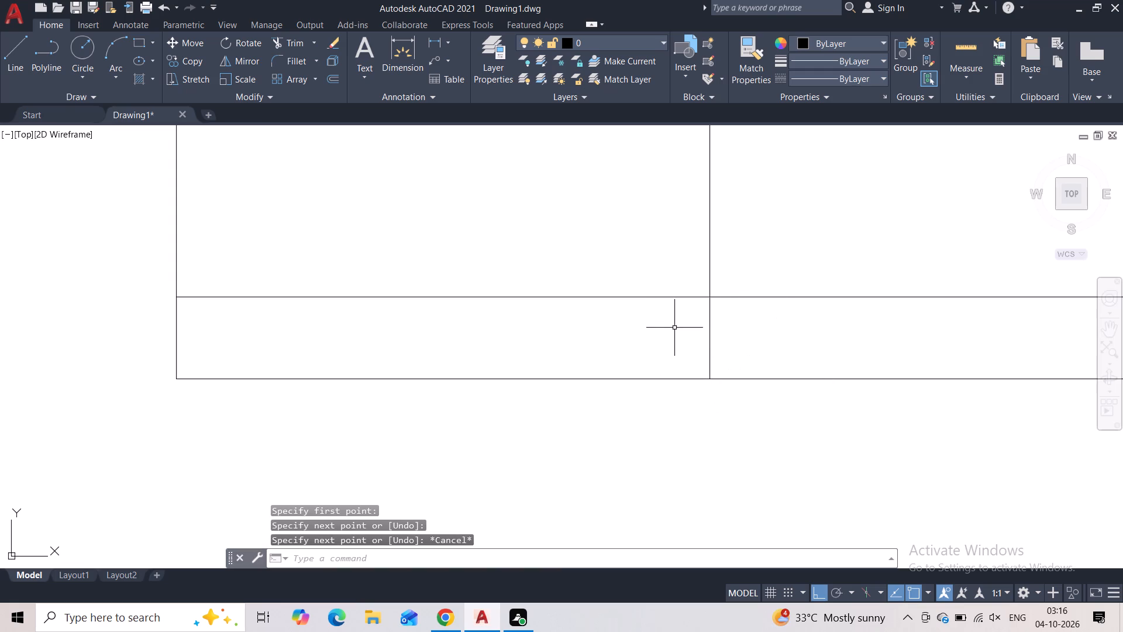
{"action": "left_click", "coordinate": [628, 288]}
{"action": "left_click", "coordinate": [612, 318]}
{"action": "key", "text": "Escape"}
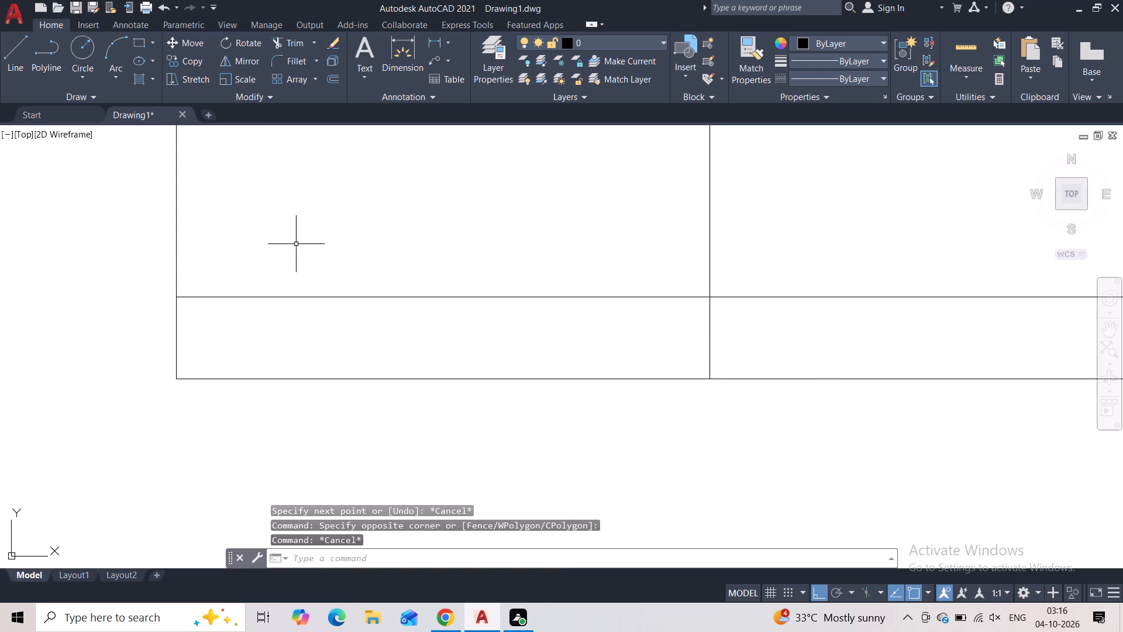
Draw a horizontal line along the strip's top edge, spanning the box's width between its two vertical sides.
{"action": "left_click", "coordinate": [16, 57]}
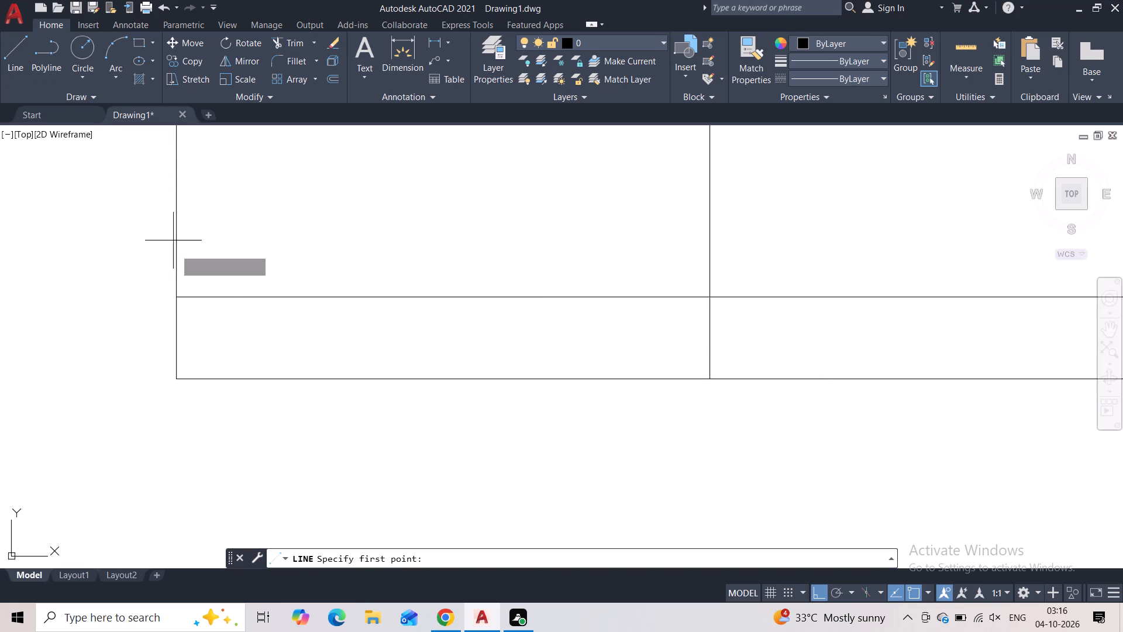
{"action": "left_click", "coordinate": [177, 297]}
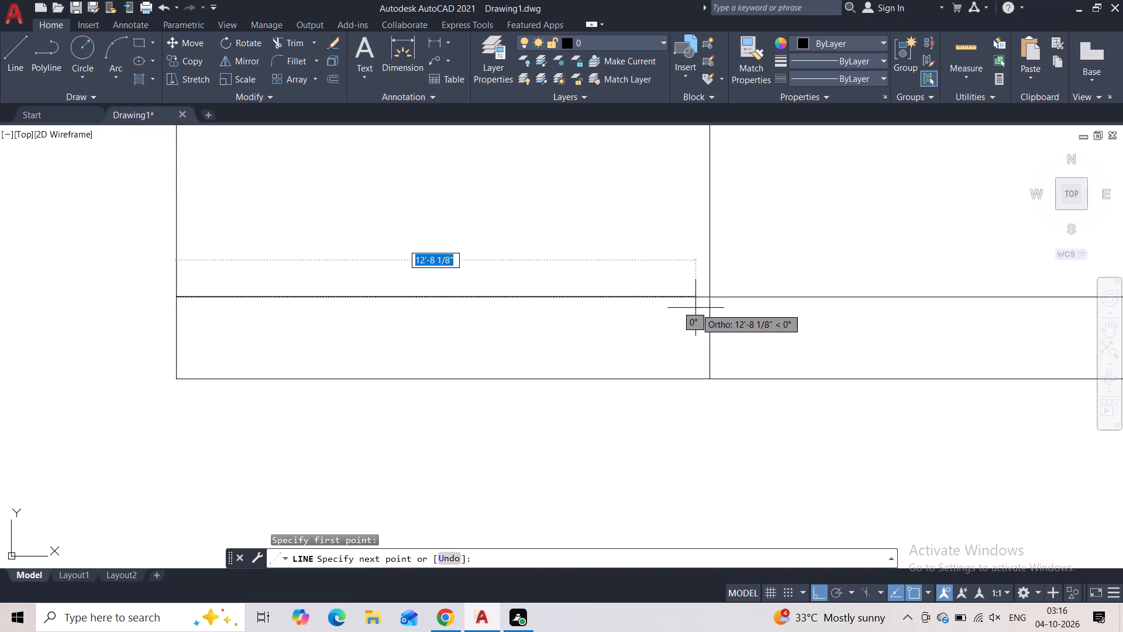
{"action": "left_click", "coordinate": [709, 298]}
{"action": "key", "text": "Escape"}
Offset the box-width line on the strip's top edge downward twice, 8" each time, inside the strip.
{"action": "left_click", "coordinate": [573, 260]}
{"action": "double_click", "coordinate": [565, 293]}
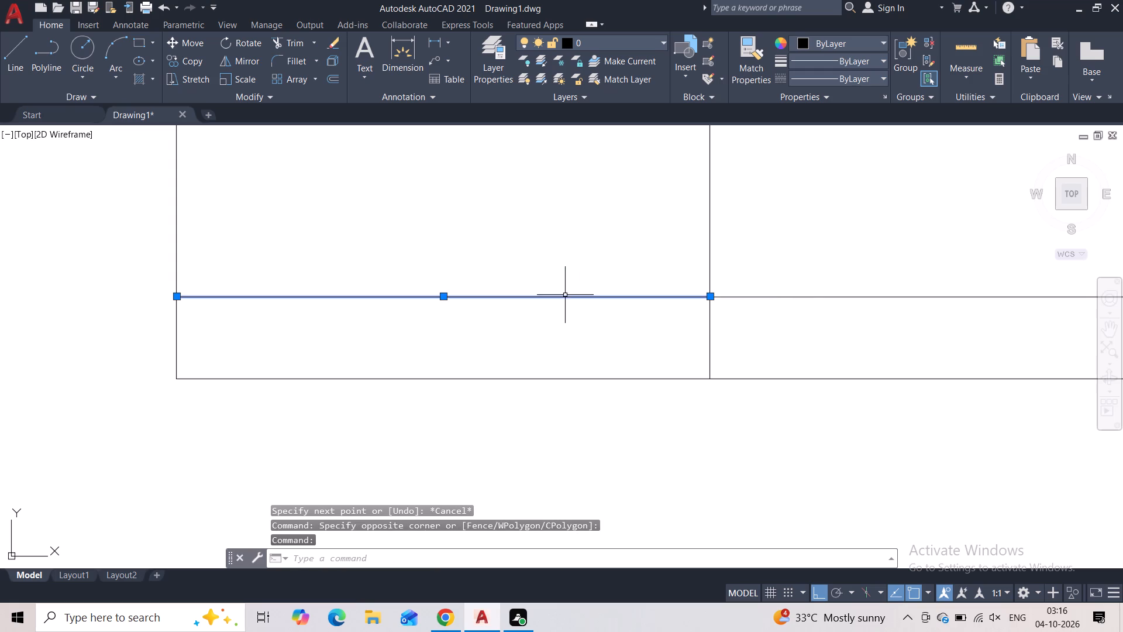
{"action": "left_click", "coordinate": [330, 78]}
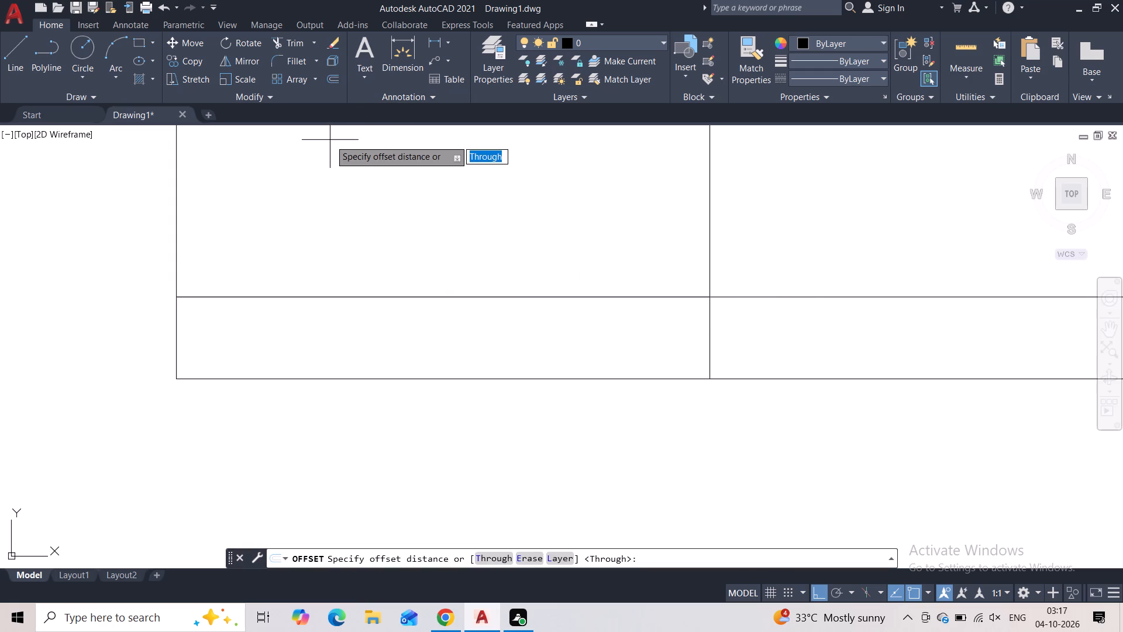
{"action": "key", "text": "8"}
{"action": "key", "text": "shift+quotedbl"}
{"action": "key", "text": "Return"}
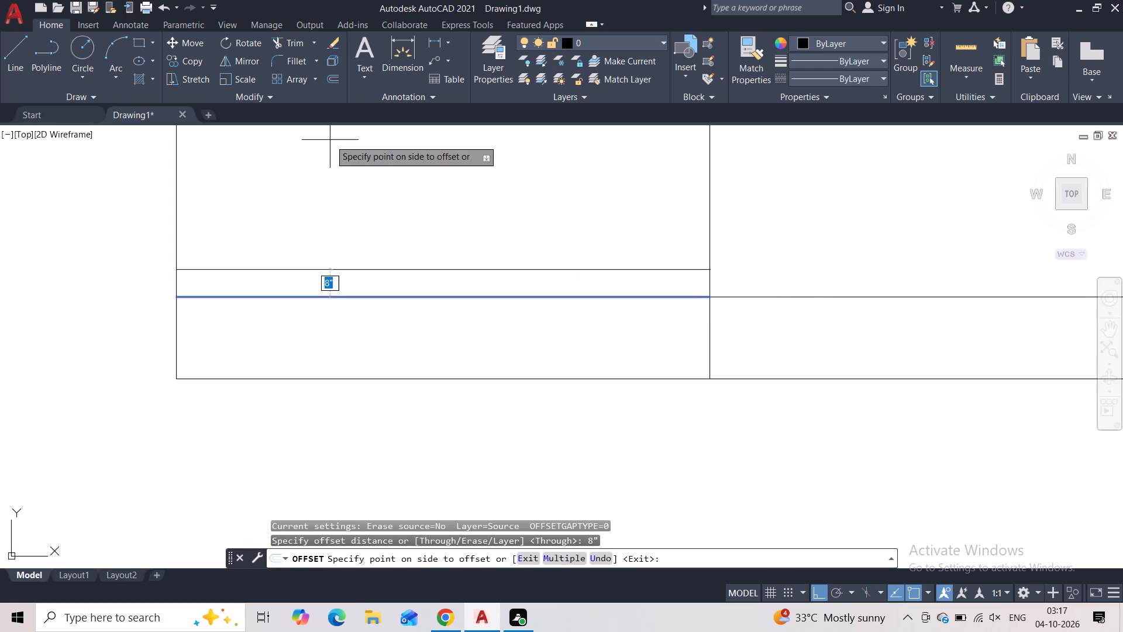
{"action": "left_click", "coordinate": [377, 341]}
{"action": "left_click", "coordinate": [371, 324]}
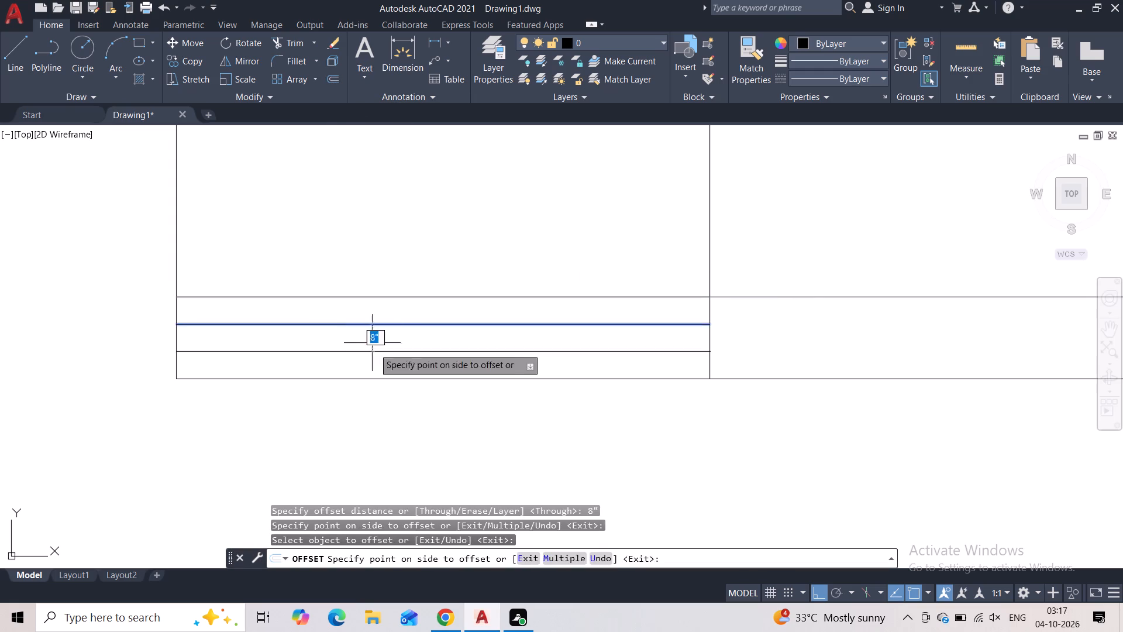
{"action": "left_click", "coordinate": [376, 358]}
{"action": "key", "text": "Escape"}
Delete the box-width helper line lying on the strip's top edge.
{"action": "left_click", "coordinate": [391, 297]}
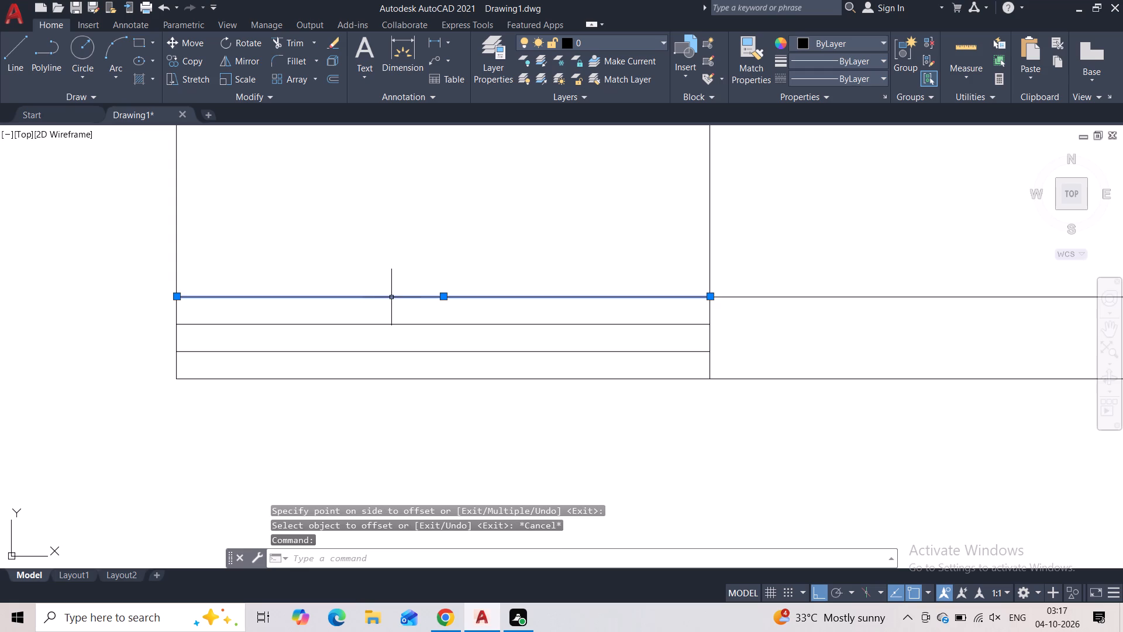
{"action": "key", "text": "Delete"}
Offset the box's left side and top side inward by 9".
{"action": "scroll", "coordinate": [397, 273], "scroll_direction": "down", "scroll_amount": 2}
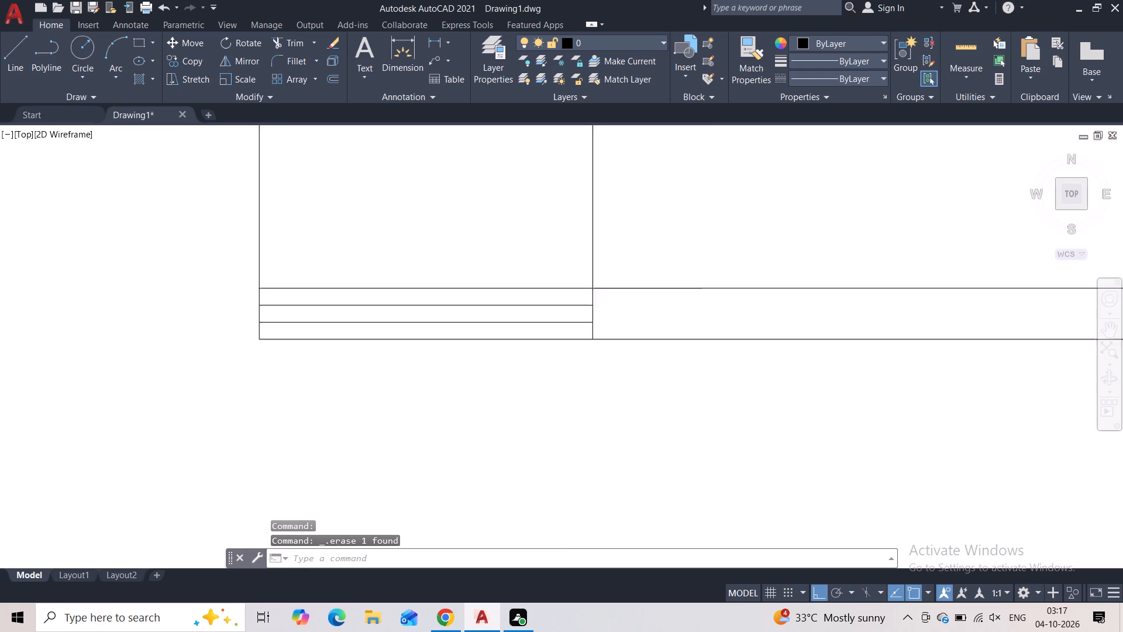
{"action": "middle_click_drag", "start_coordinate": [392, 256], "coordinate": [377, 326]}
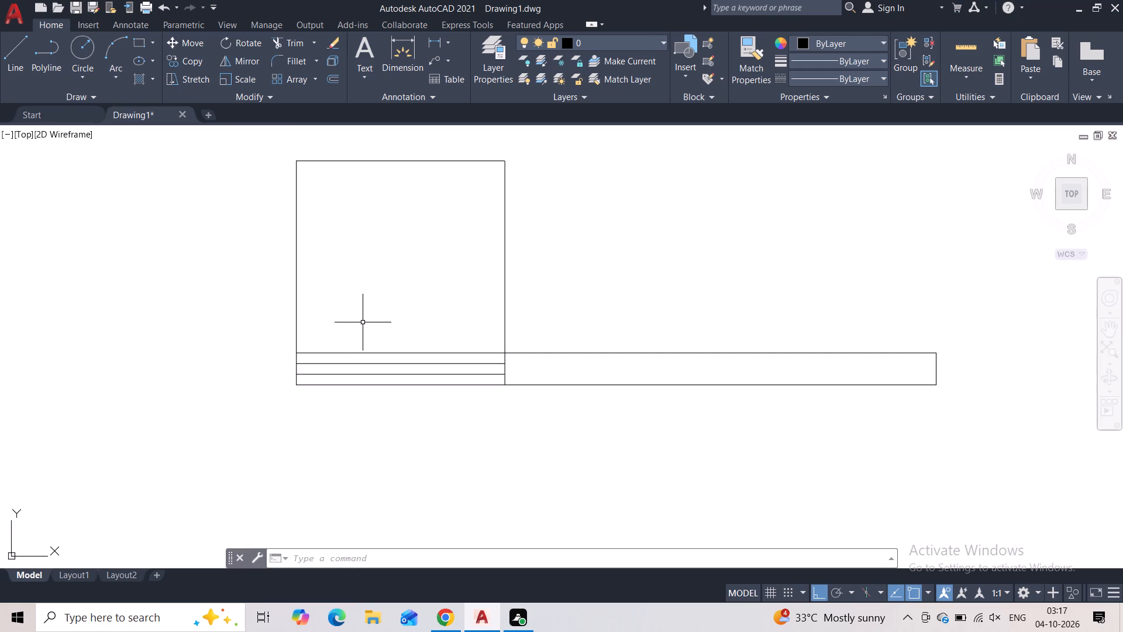
{"action": "left_click", "coordinate": [364, 153]}
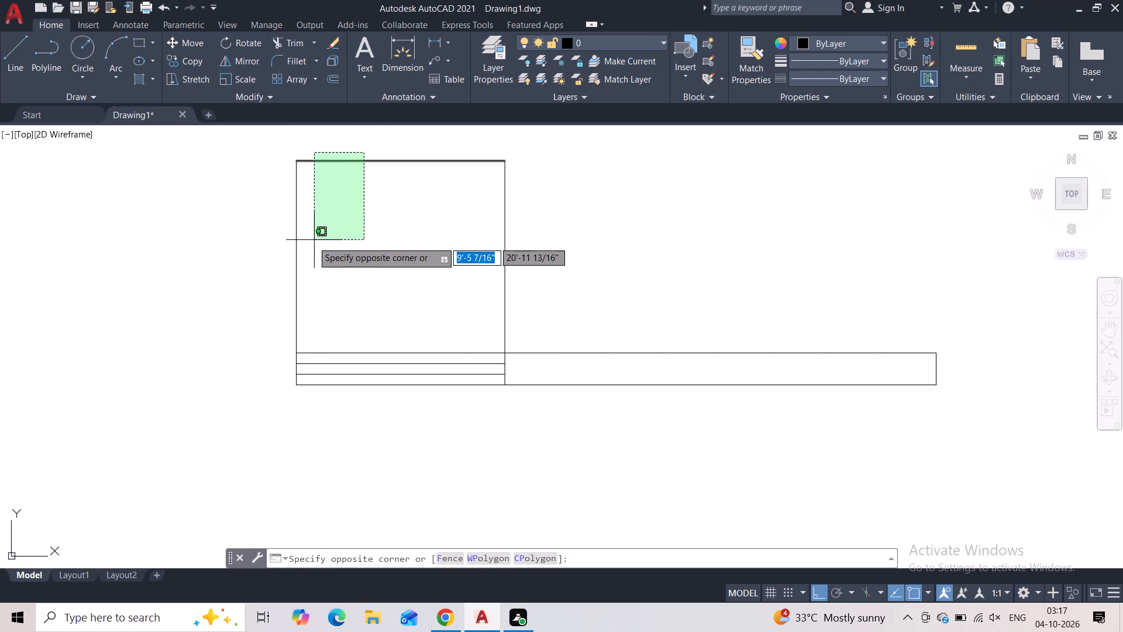
{"action": "left_click", "coordinate": [261, 259]}
{"action": "left_click", "coordinate": [336, 81]}
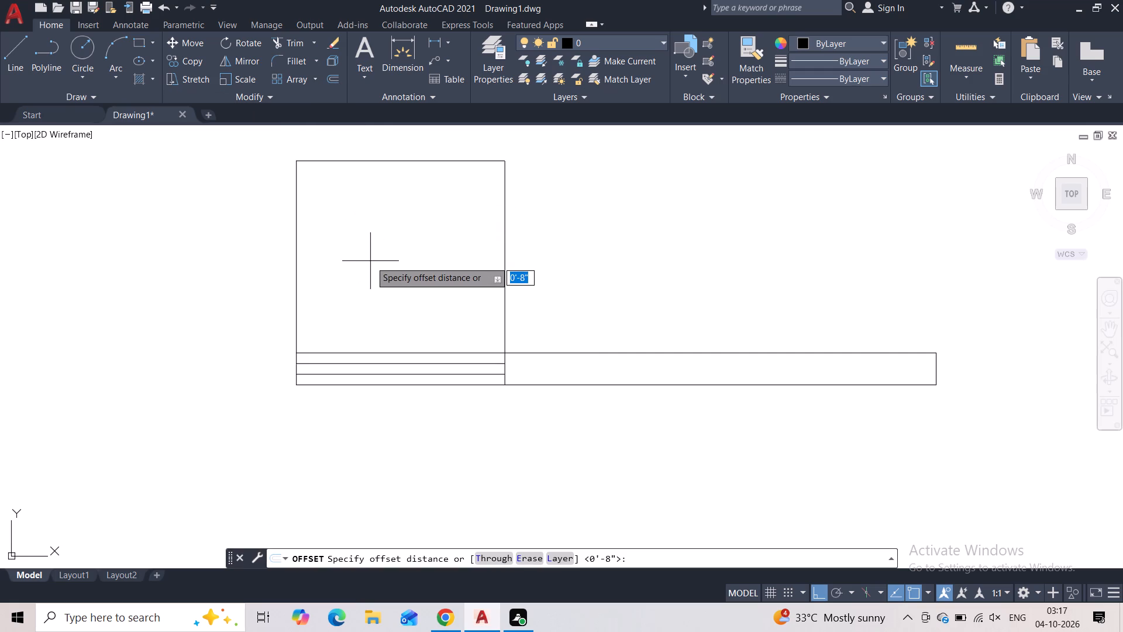
{"action": "type", "text": "9\""}
{"action": "key", "text": "Return"}
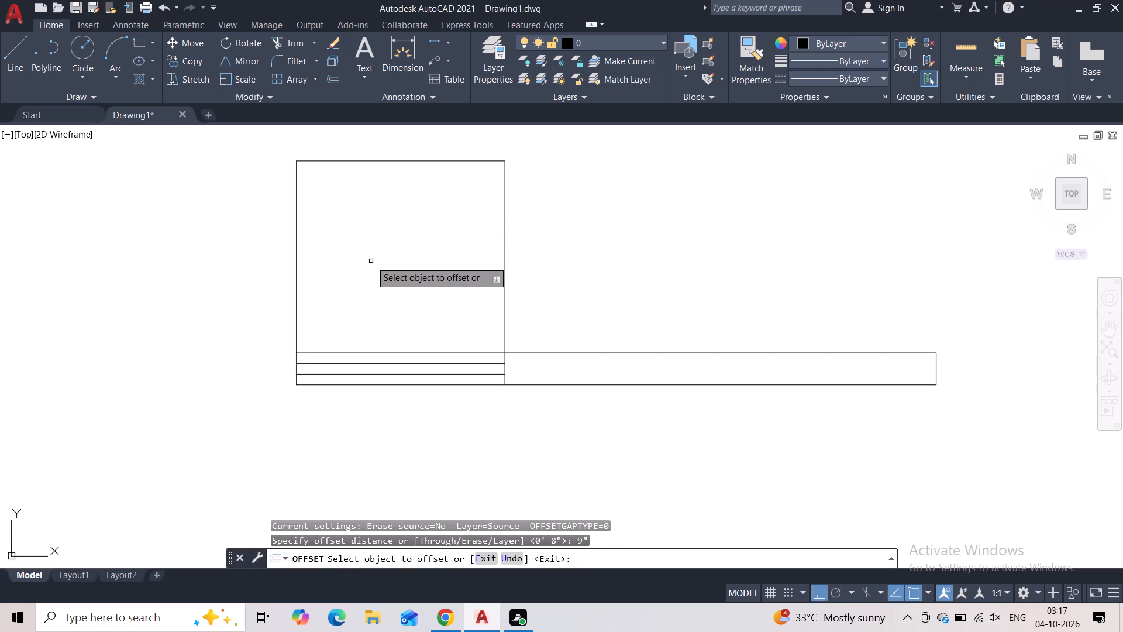
{"action": "left_click", "coordinate": [297, 252]}
{"action": "left_click", "coordinate": [335, 247]}
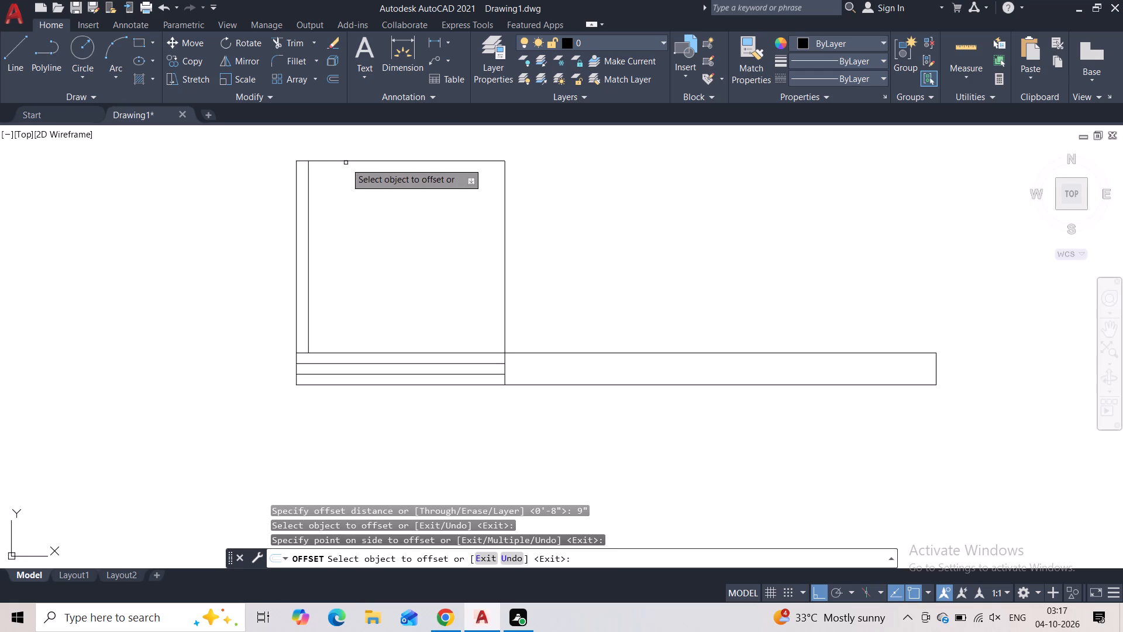
{"action": "left_click", "coordinate": [346, 162]}
{"action": "left_click", "coordinate": [347, 186]}
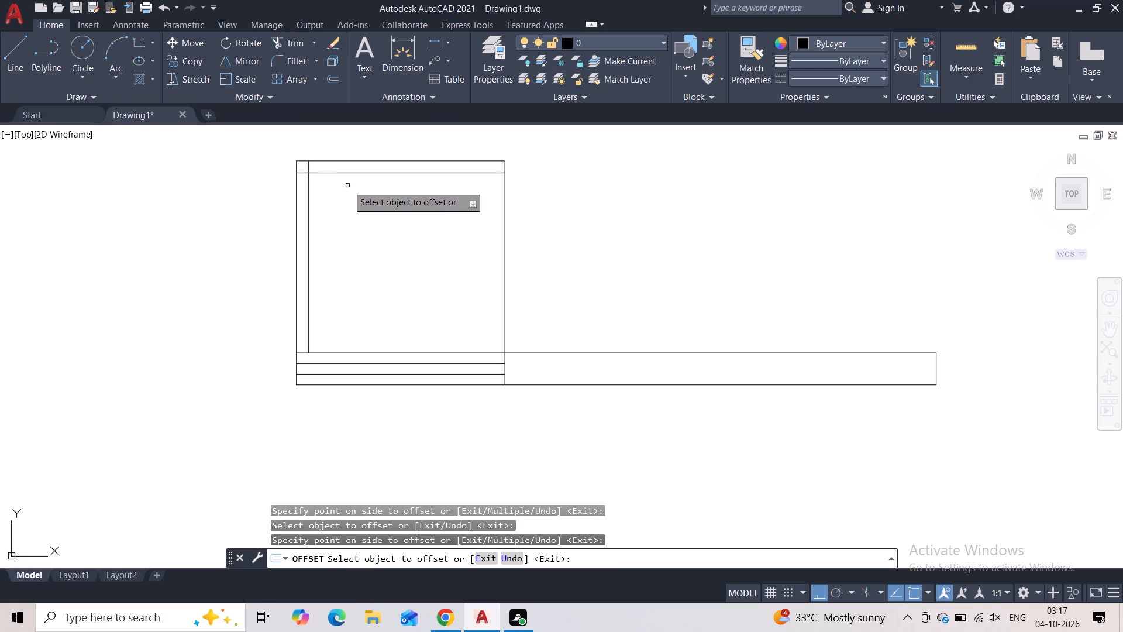
{"action": "key", "text": "Escape"}
Trim the overlapping ends of the two inner offset lines at the box's upper-left corner.
{"action": "scroll", "coordinate": [314, 180], "scroll_direction": "up", "scroll_amount": 2}
{"action": "middle_click_drag", "start_coordinate": [217, 199], "coordinate": [226, 246]}
{"action": "left_click", "coordinate": [274, 46]}
{"action": "scroll", "coordinate": [301, 185], "scroll_direction": "up", "scroll_amount": 2}
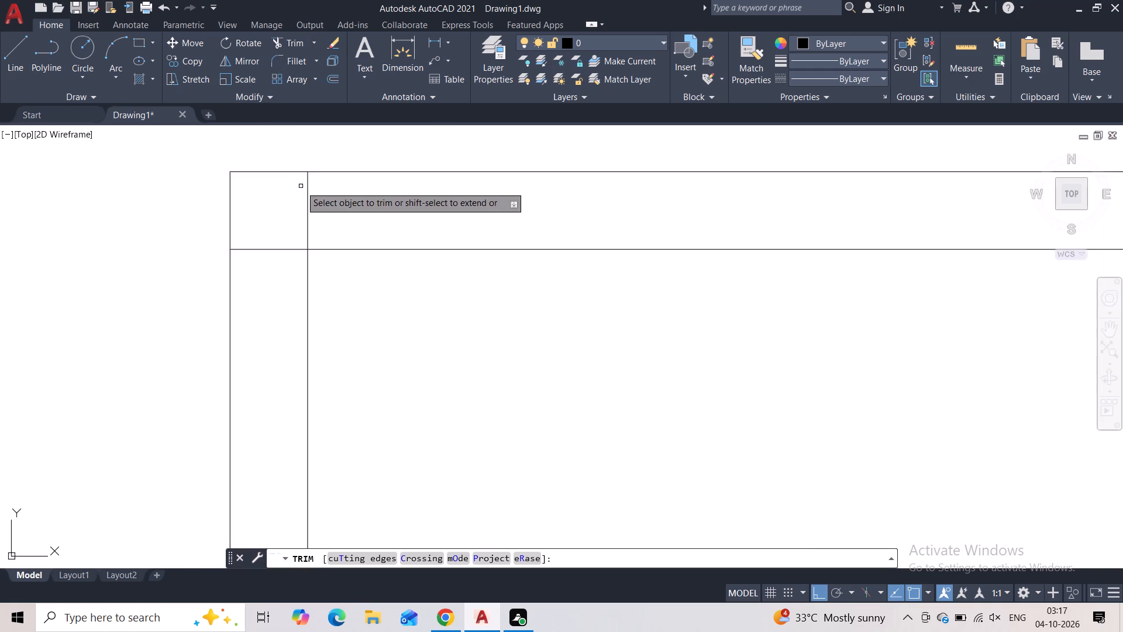
{"action": "scroll", "coordinate": [301, 186], "scroll_direction": "up", "scroll_amount": 1}
{"action": "left_click_drag", "start_coordinate": [346, 209], "coordinate": [269, 317]}
{"action": "scroll", "coordinate": [288, 262], "scroll_direction": "down", "scroll_amount": 5}
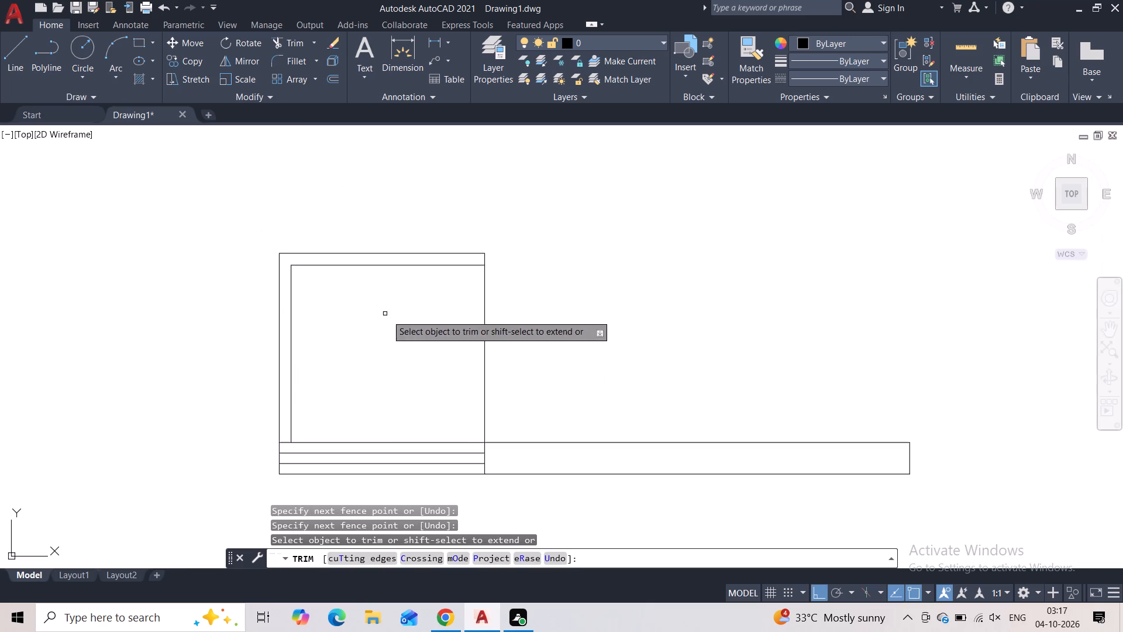
{"action": "key", "text": "Escape"}
Draw a vertical line continuing the inner left wall line from the strip's top edge to its bottom edge.
{"action": "middle_click_drag", "start_coordinate": [398, 333], "coordinate": [335, 282]}
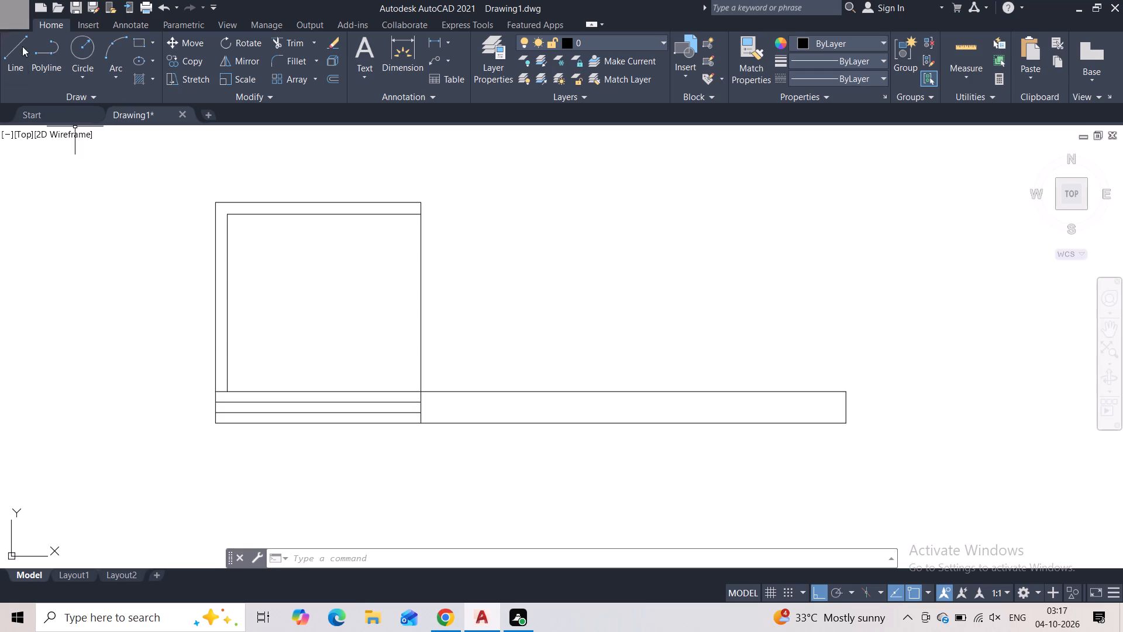
{"action": "left_click", "coordinate": [10, 64]}
{"action": "scroll", "coordinate": [244, 394], "scroll_direction": "up", "scroll_amount": 3}
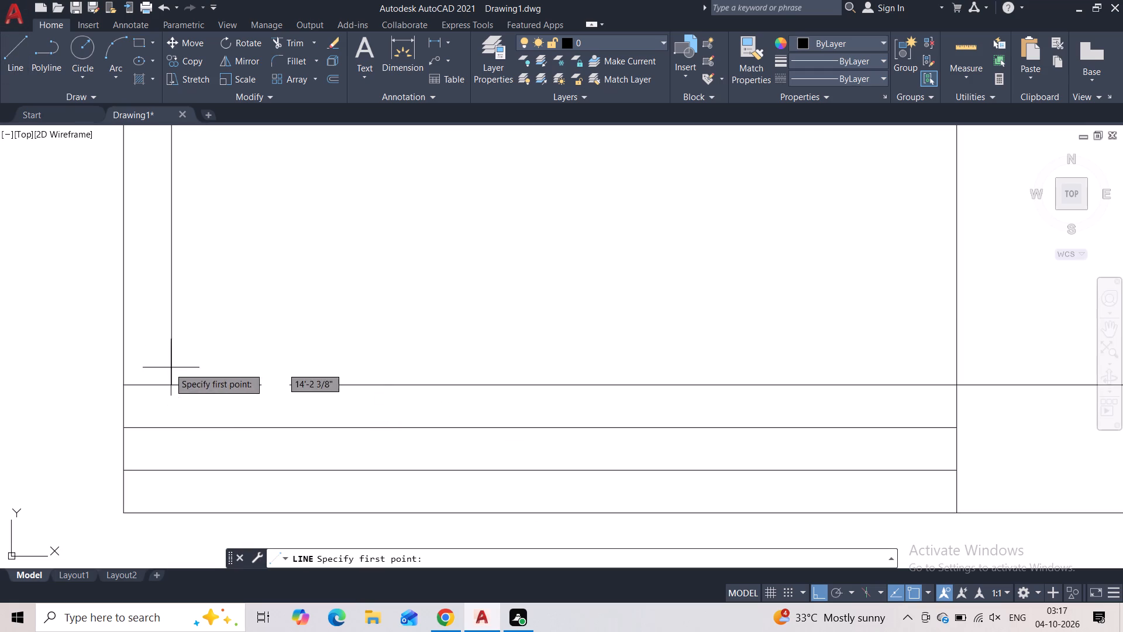
{"action": "left_click", "coordinate": [172, 387]}
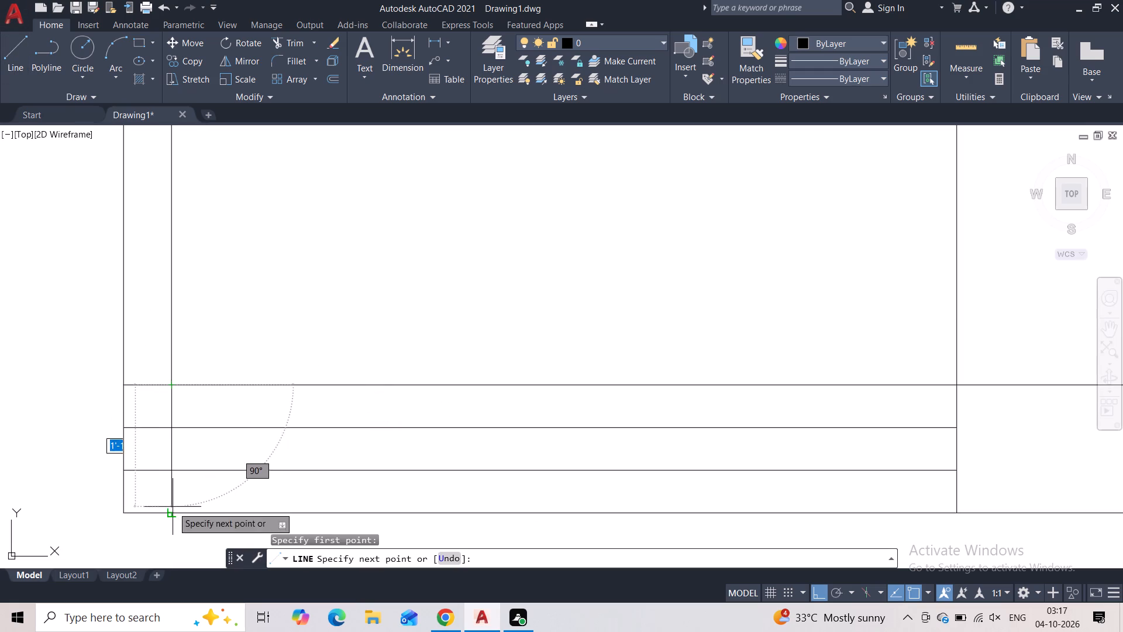
{"action": "left_click", "coordinate": [173, 507]}
{"action": "key", "text": "Escape"}
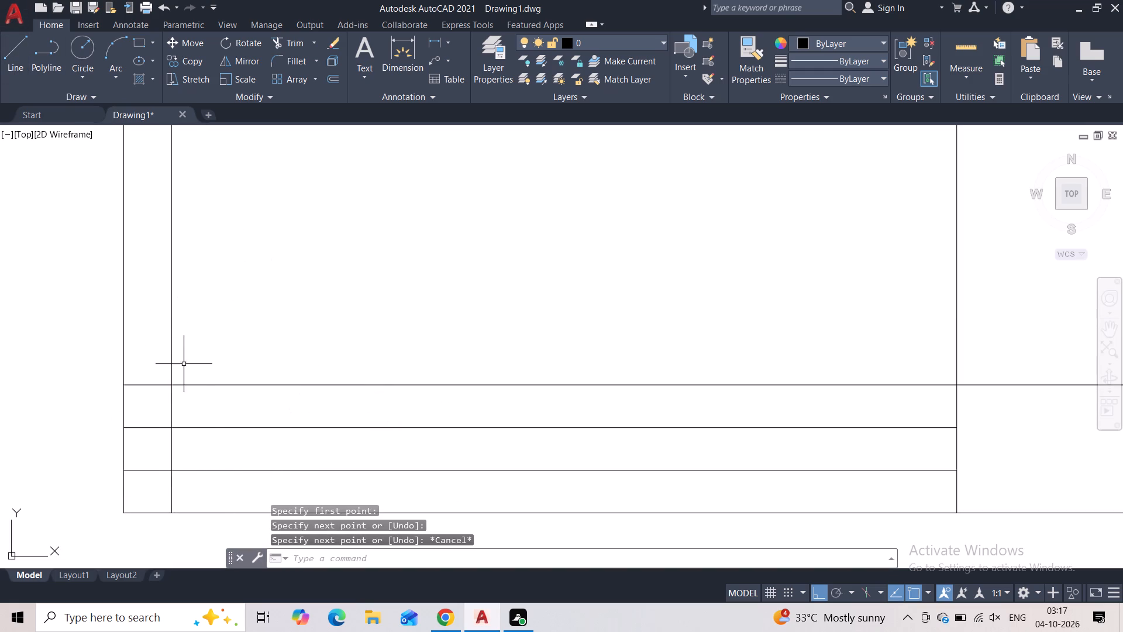
Trim the strip's top edge and both 8" offset lines between the outer and inner left wall lines.
{"action": "left_click", "coordinate": [289, 46]}
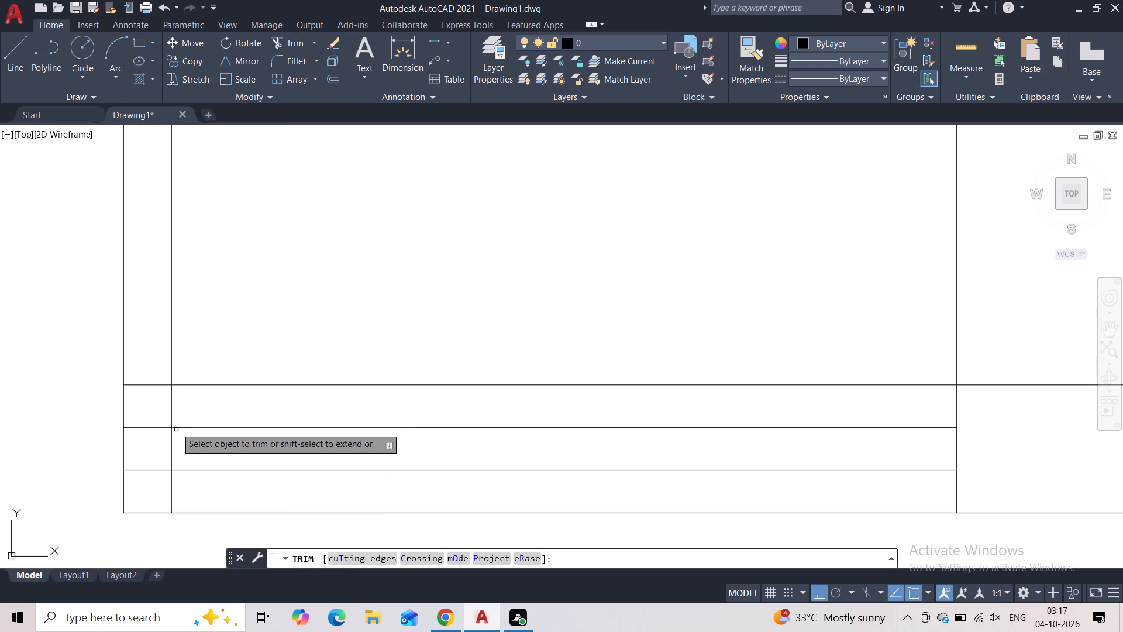
{"action": "left_click_drag", "start_coordinate": [157, 369], "coordinate": [153, 493]}
{"action": "key", "text": "Escape"}
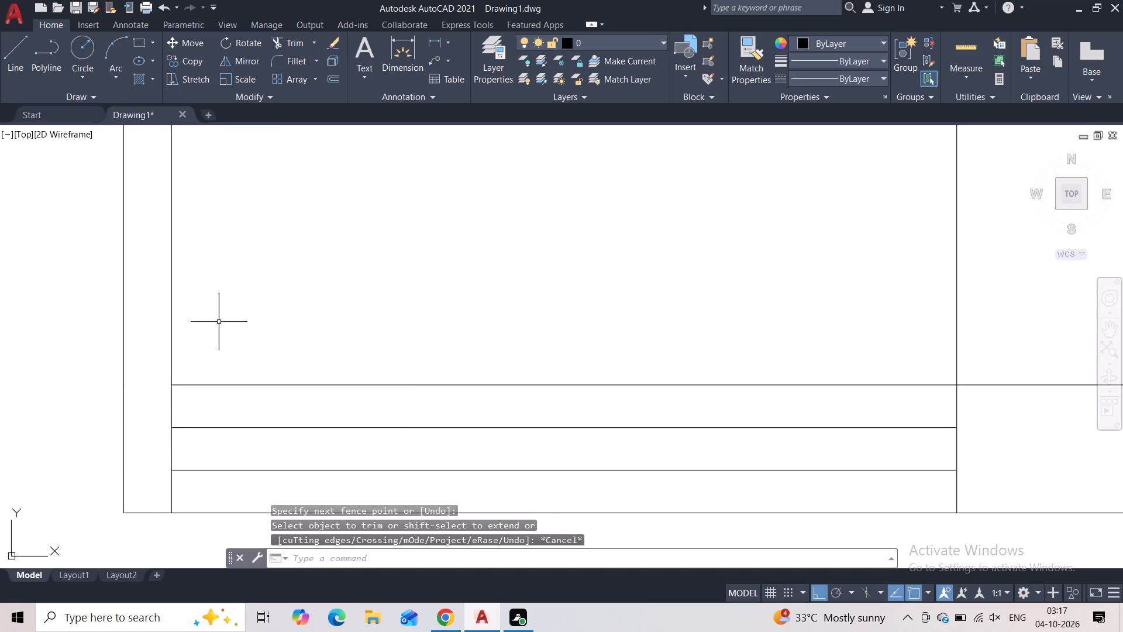
{"action": "scroll", "coordinate": [219, 322], "scroll_direction": "down", "scroll_amount": 3}
{"action": "key", "text": "Escape"}
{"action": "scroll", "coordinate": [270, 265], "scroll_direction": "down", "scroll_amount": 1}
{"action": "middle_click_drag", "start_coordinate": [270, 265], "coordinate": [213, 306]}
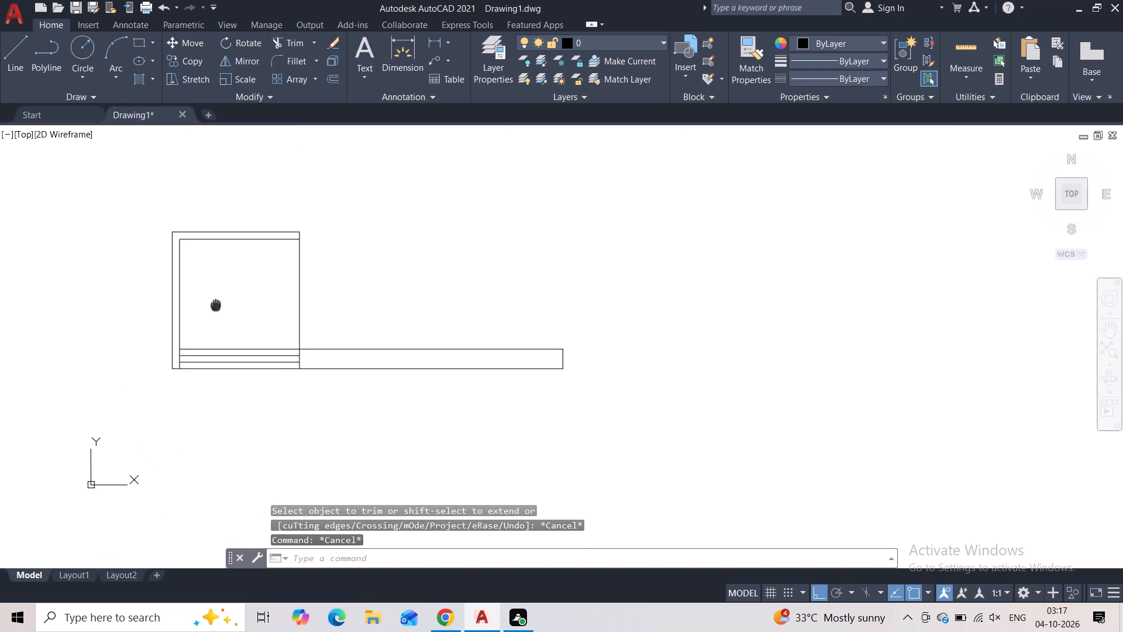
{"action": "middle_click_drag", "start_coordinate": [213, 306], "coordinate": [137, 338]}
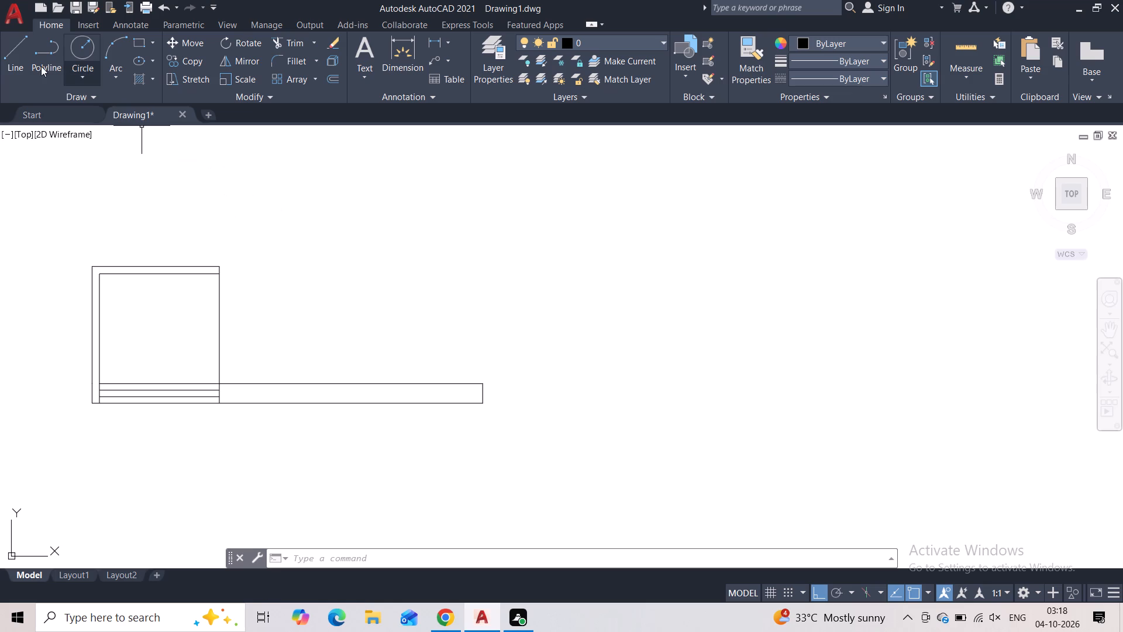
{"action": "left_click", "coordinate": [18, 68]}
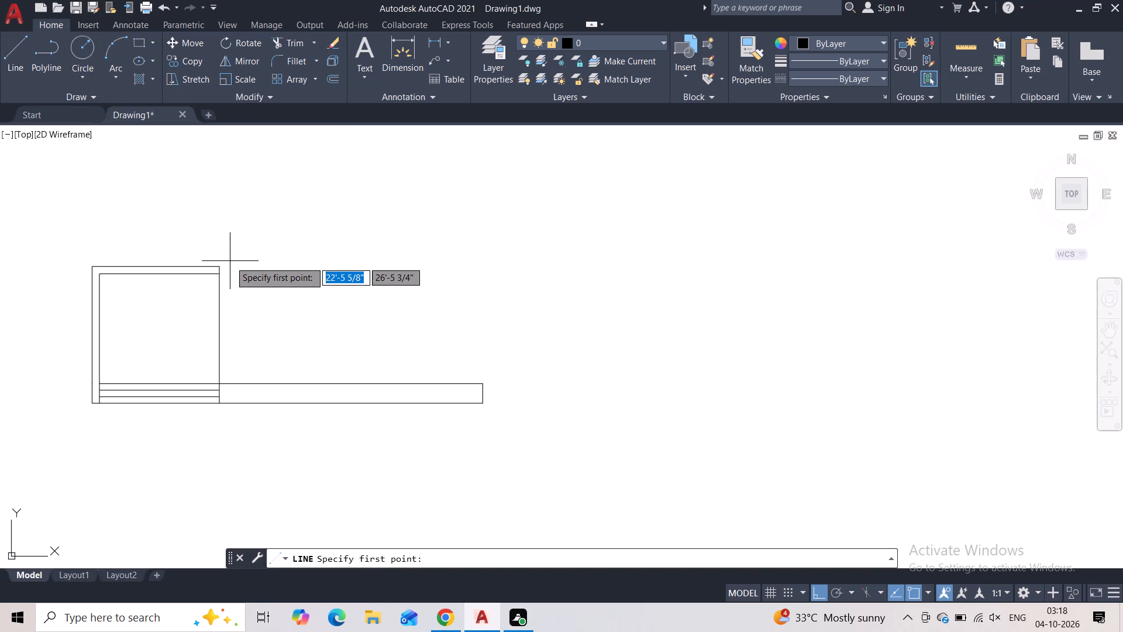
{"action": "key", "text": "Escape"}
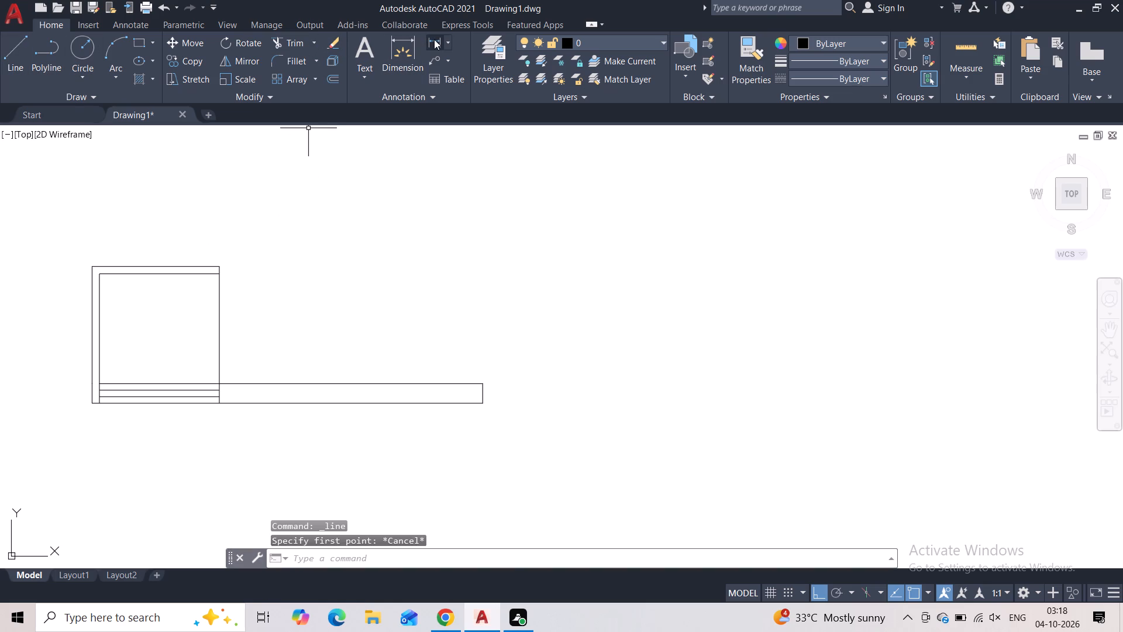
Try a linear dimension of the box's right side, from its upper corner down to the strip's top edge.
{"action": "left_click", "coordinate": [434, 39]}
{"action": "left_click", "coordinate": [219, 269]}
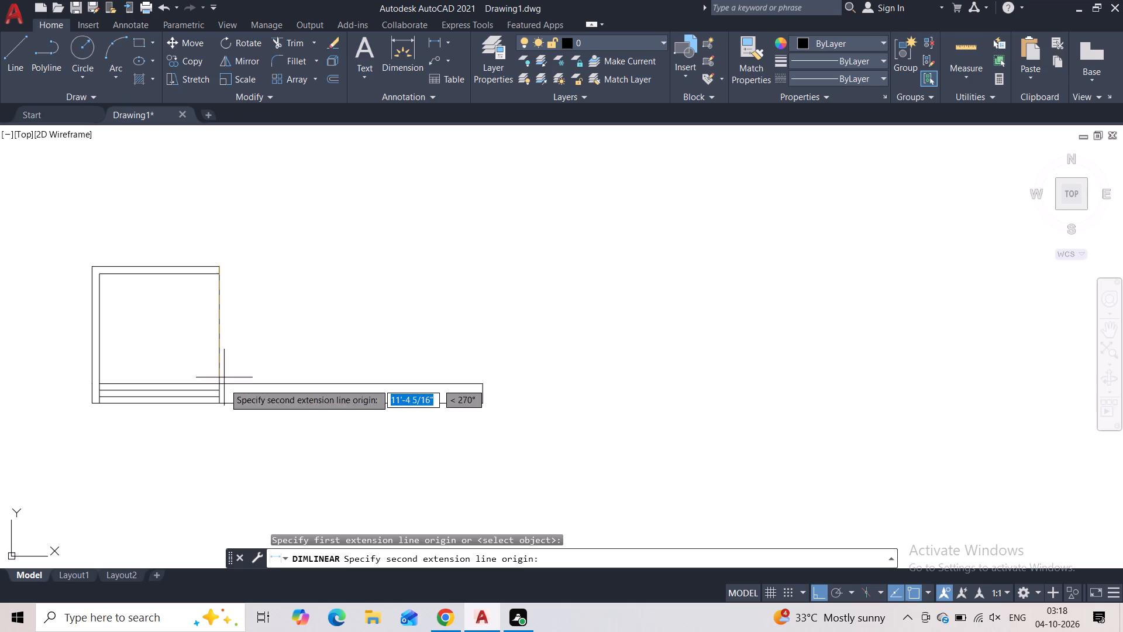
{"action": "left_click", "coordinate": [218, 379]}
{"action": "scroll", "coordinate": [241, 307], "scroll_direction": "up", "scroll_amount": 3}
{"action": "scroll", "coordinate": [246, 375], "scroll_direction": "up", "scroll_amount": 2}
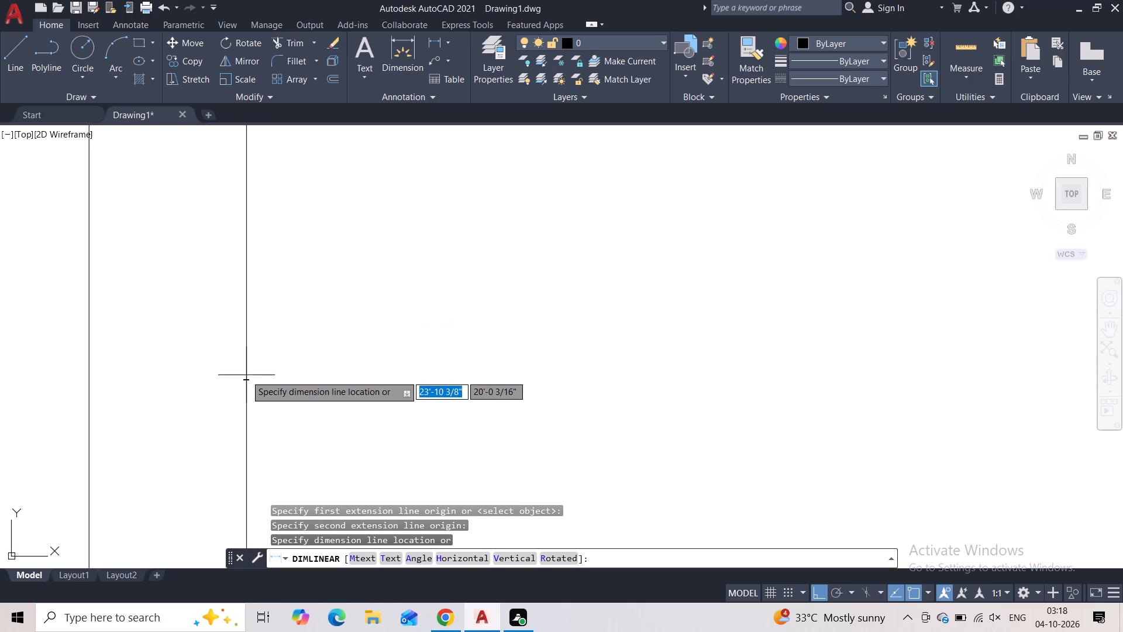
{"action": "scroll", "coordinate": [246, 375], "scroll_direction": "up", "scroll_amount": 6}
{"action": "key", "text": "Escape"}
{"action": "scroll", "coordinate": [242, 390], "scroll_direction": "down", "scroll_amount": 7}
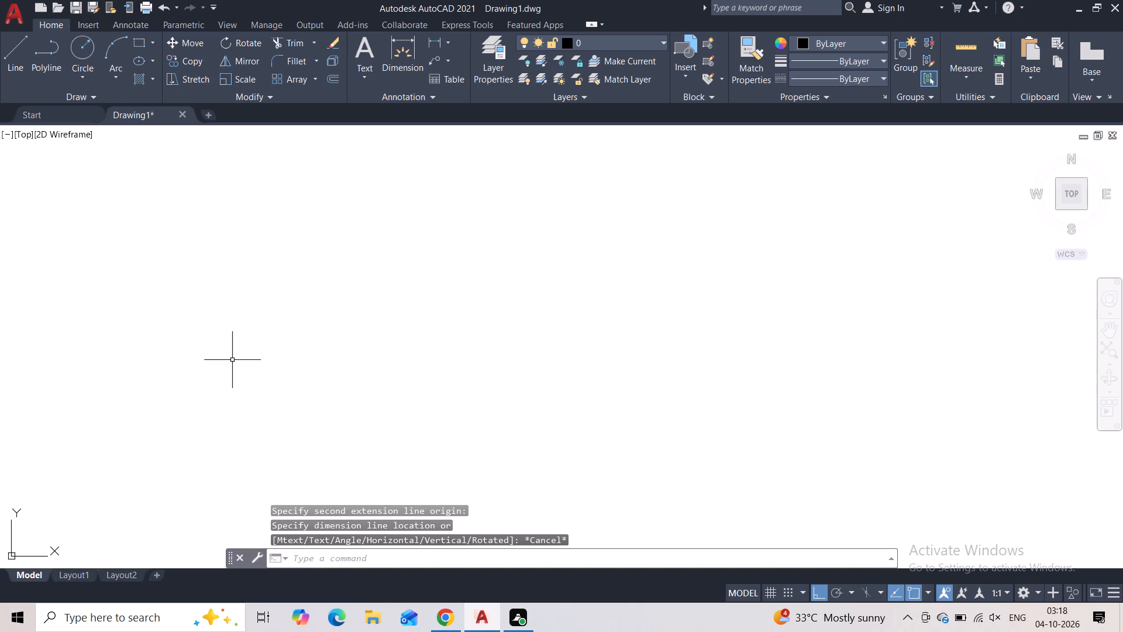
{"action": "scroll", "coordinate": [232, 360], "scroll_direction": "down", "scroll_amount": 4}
Measure the box's right side from its upper corner down to the strip's top edge with a linear dimension.
{"action": "left_click", "coordinate": [19, 65]}
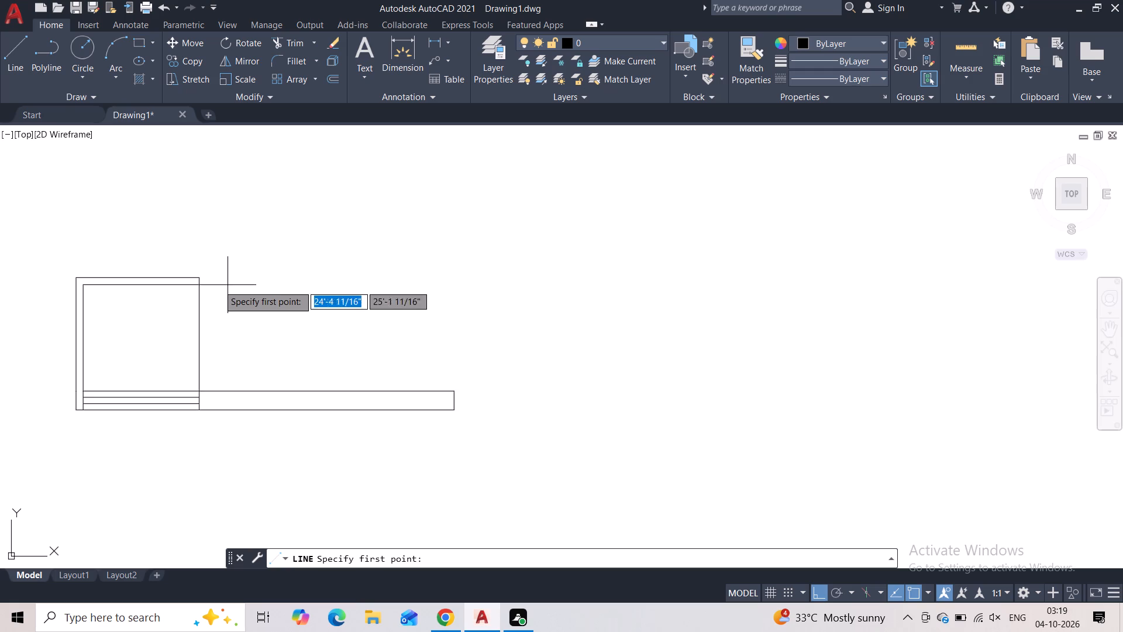
{"action": "left_click", "coordinate": [430, 44]}
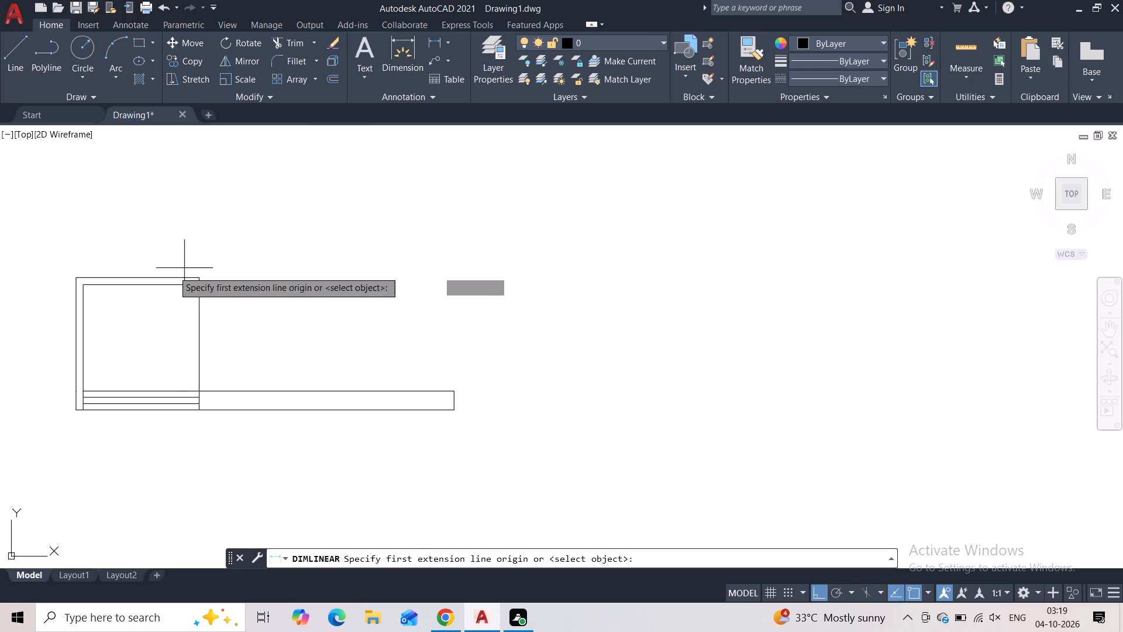
{"action": "scroll", "coordinate": [160, 275], "scroll_direction": "up", "scroll_amount": 2}
{"action": "left_click", "coordinate": [253, 283]}
{"action": "scroll", "coordinate": [250, 397], "scroll_direction": "down", "scroll_amount": 1}
{"action": "middle_click_drag", "start_coordinate": [249, 399], "coordinate": [247, 399]}
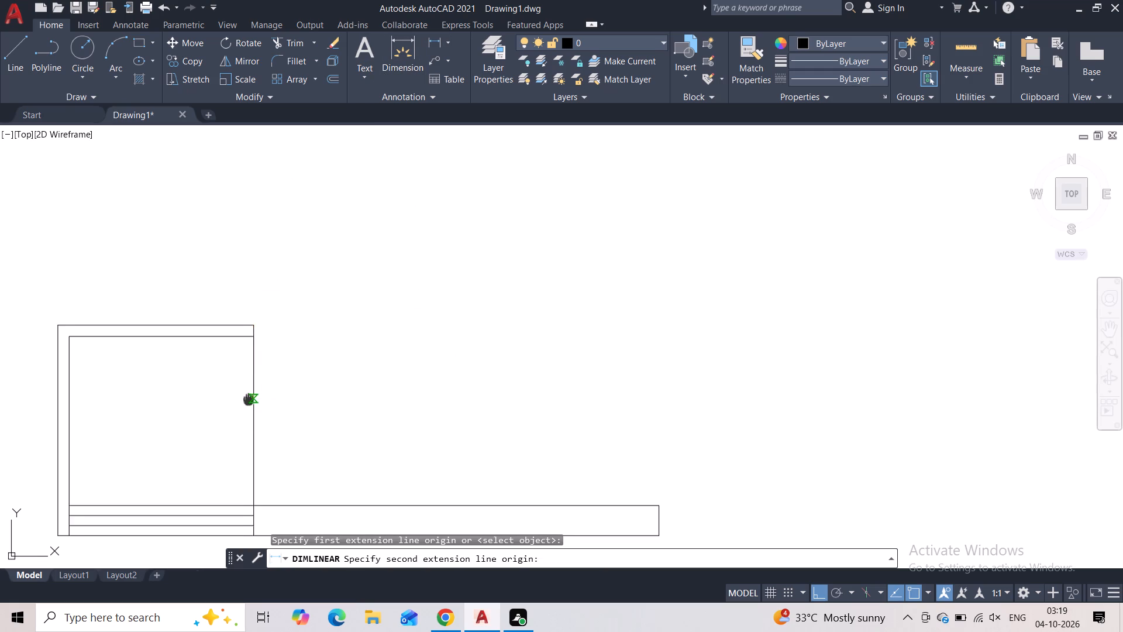
{"action": "middle_click_drag", "start_coordinate": [247, 399], "coordinate": [231, 311]}
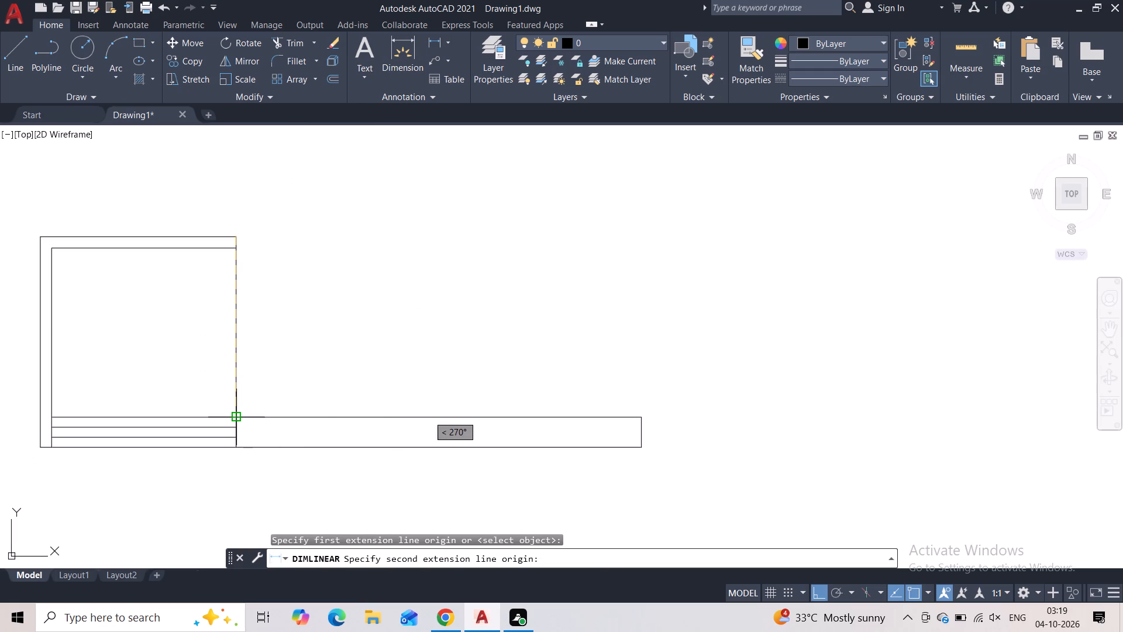
{"action": "left_click", "coordinate": [240, 415]}
{"action": "scroll", "coordinate": [287, 308], "scroll_direction": "up", "scroll_amount": 4}
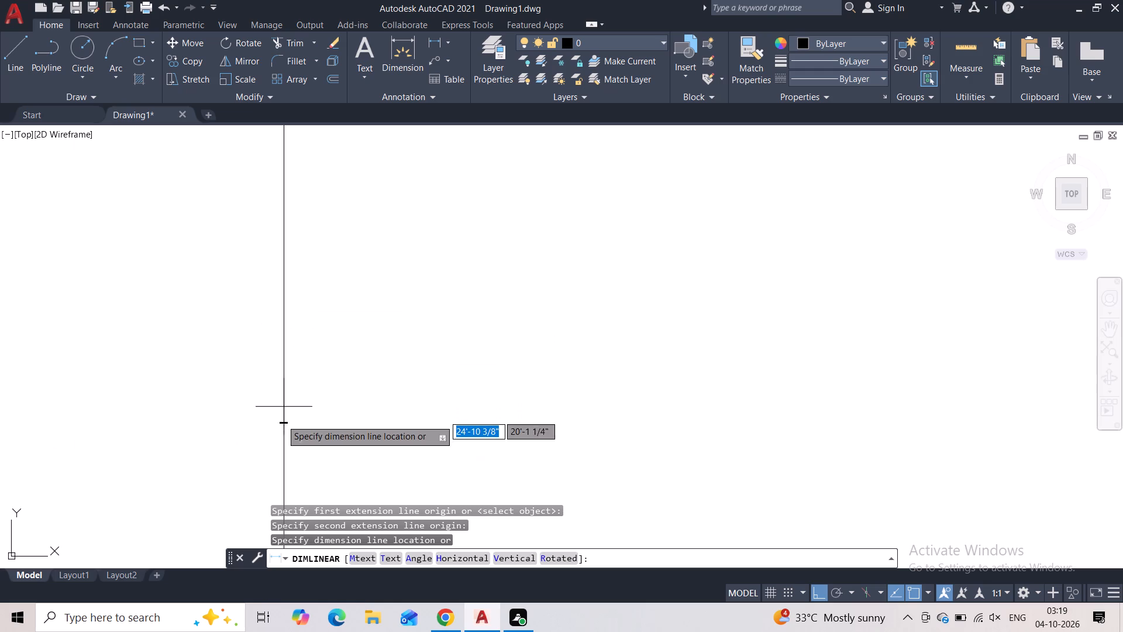
{"action": "scroll", "coordinate": [278, 432], "scroll_direction": "up", "scroll_amount": 4}
{"action": "scroll", "coordinate": [277, 436], "scroll_direction": "down", "scroll_amount": 10}
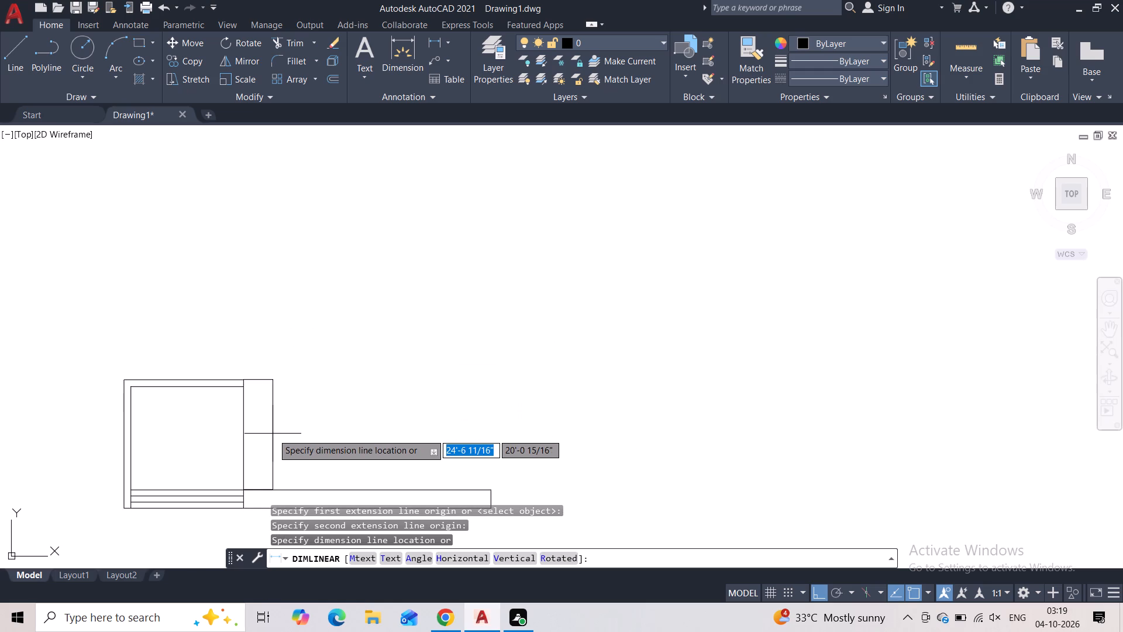
{"action": "key", "text": "Escape"}
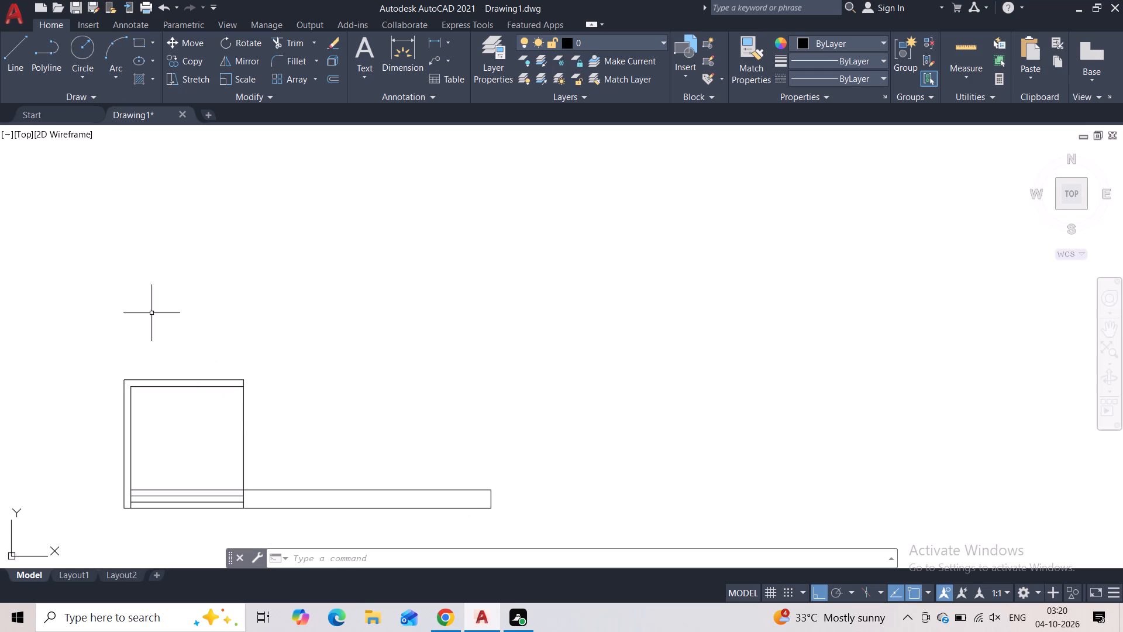
Draw a 12' vertical line up from the strip's upper-right corner and a horizontal line back to the box's upper-right corner.
{"action": "left_click", "coordinate": [2, 57]}
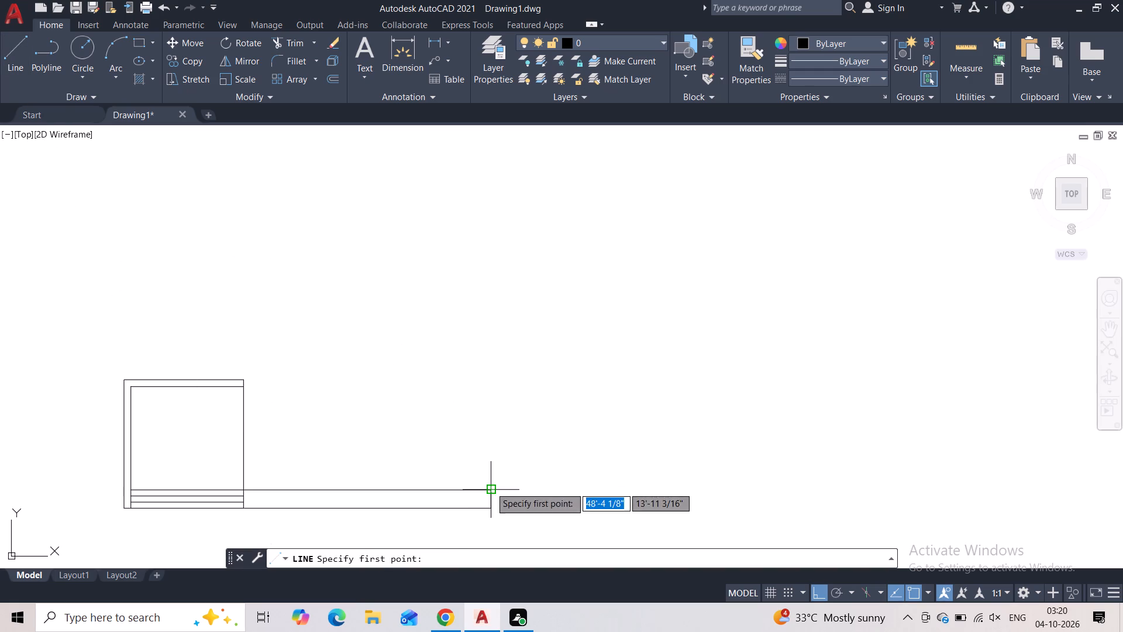
{"action": "left_click", "coordinate": [490, 487]}
{"action": "type", "text": "12'"}
{"action": "key", "text": "Return"}
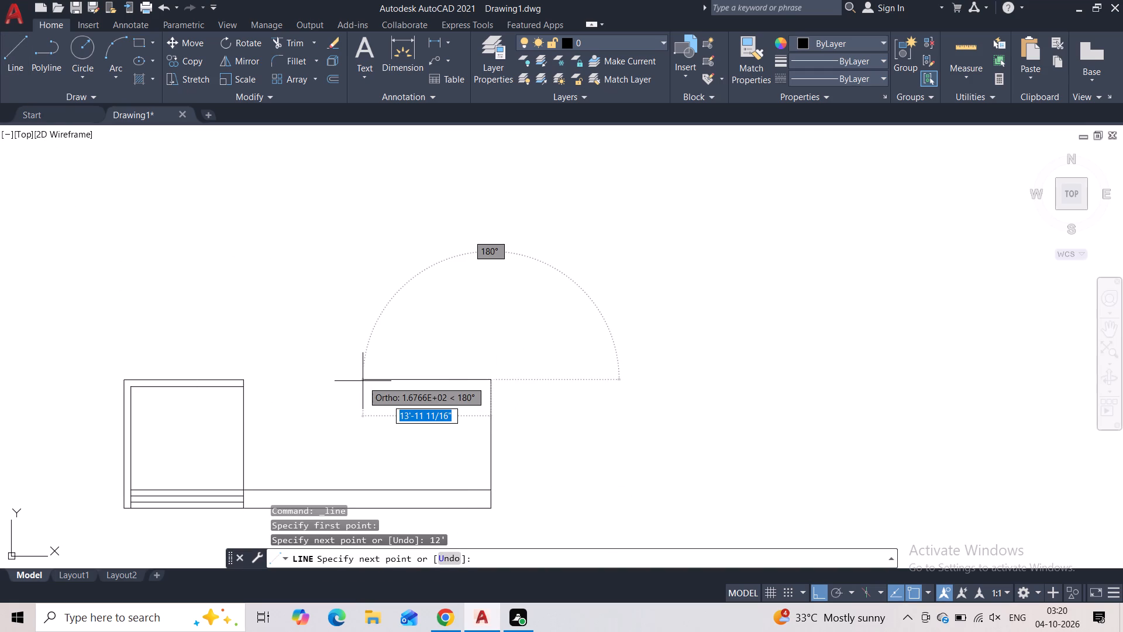
{"action": "middle_click_drag", "start_coordinate": [362, 381], "coordinate": [340, 348]}
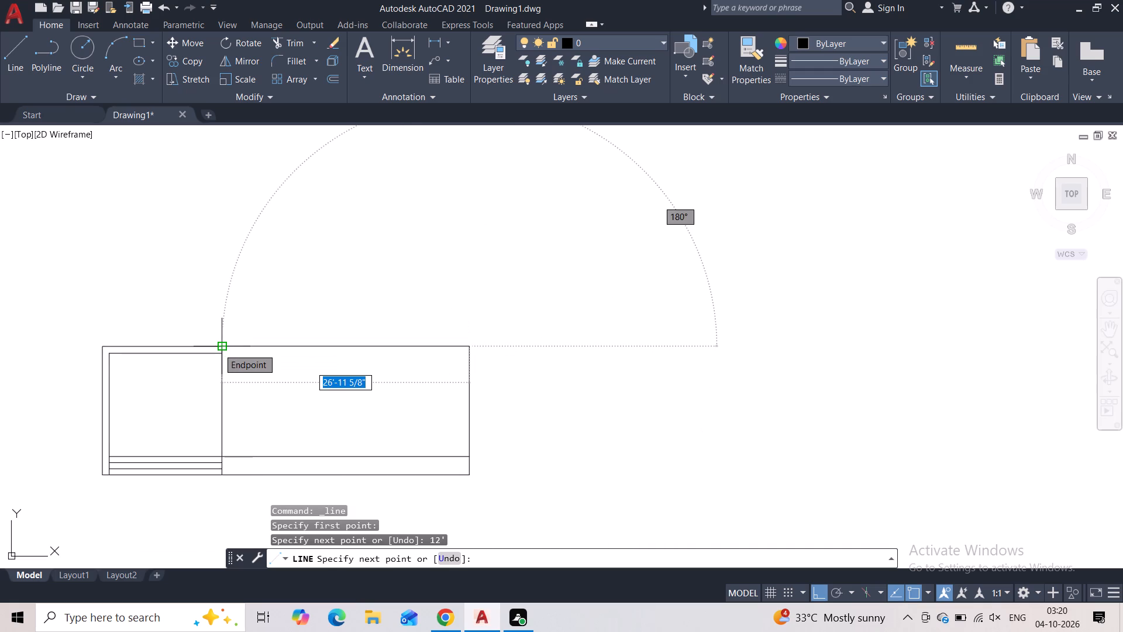
{"action": "left_click", "coordinate": [218, 348]}
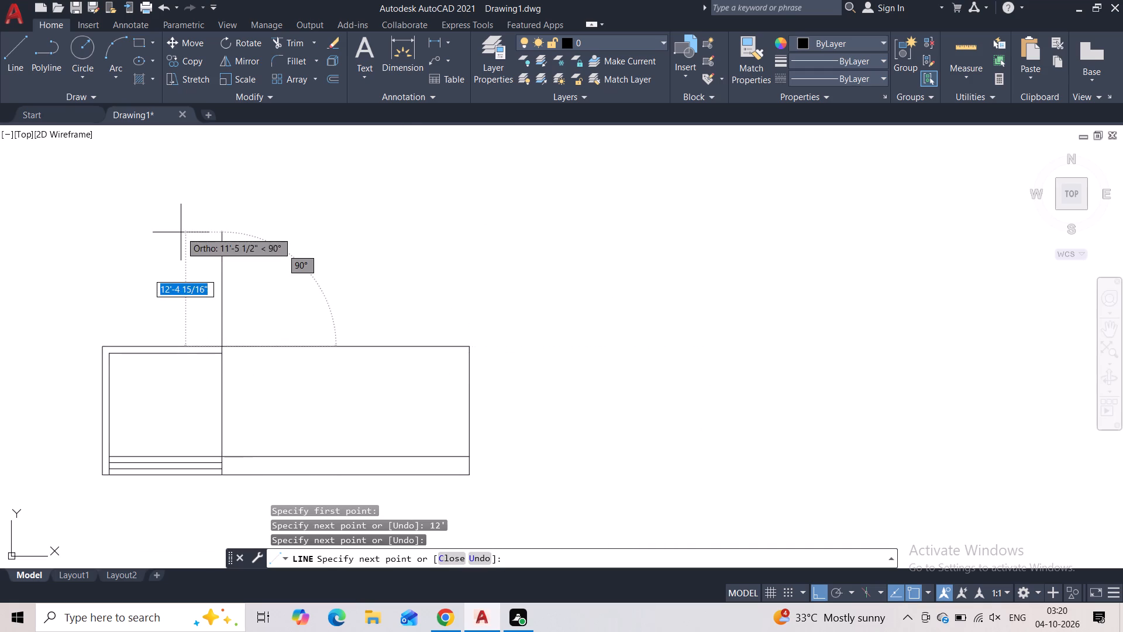
Draw a second 12' high rectangle on top of the wide one, closing down at its upper-right corner.
{"action": "type", "text": "12'"}
{"action": "key", "text": "Return"}
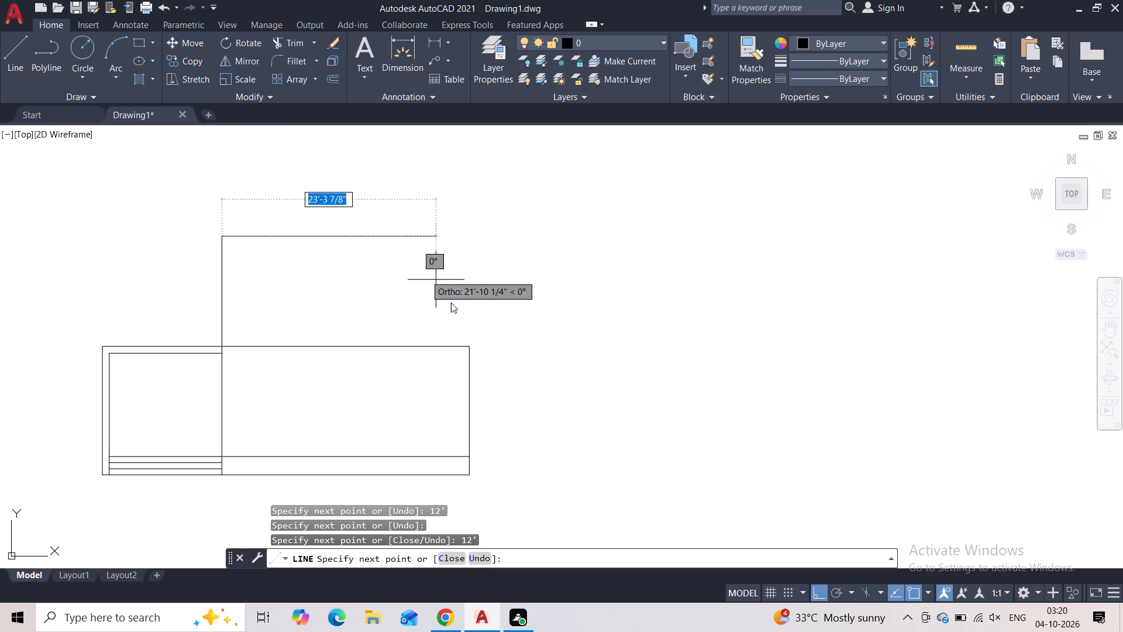
{"action": "left_click", "coordinate": [469, 241]}
{"action": "left_click", "coordinate": [466, 342]}
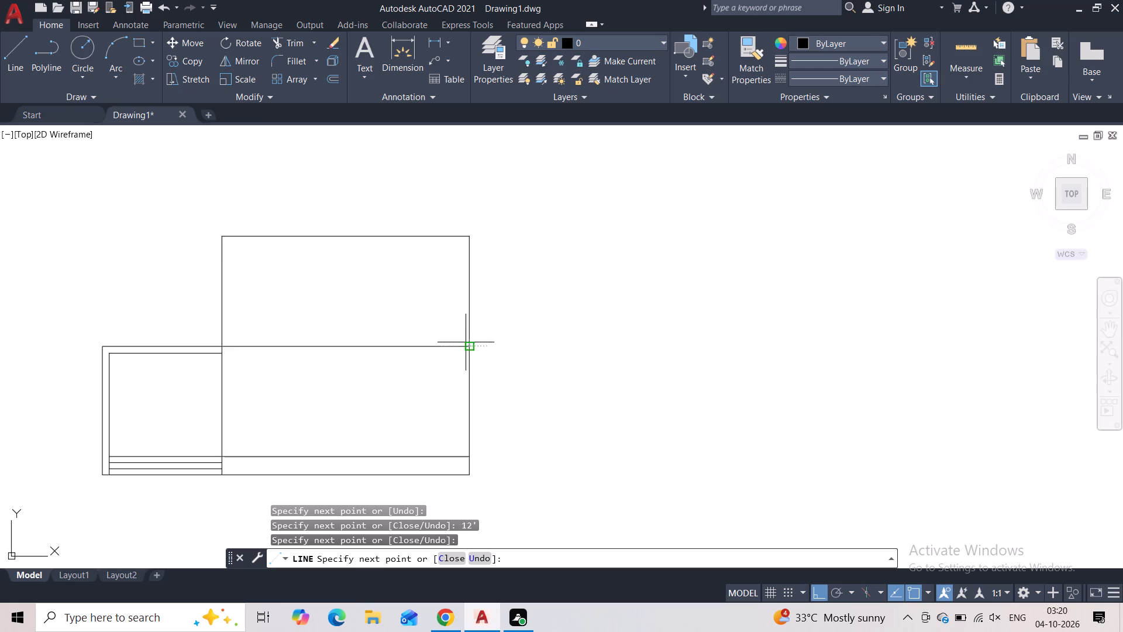
{"action": "key", "text": "Escape"}
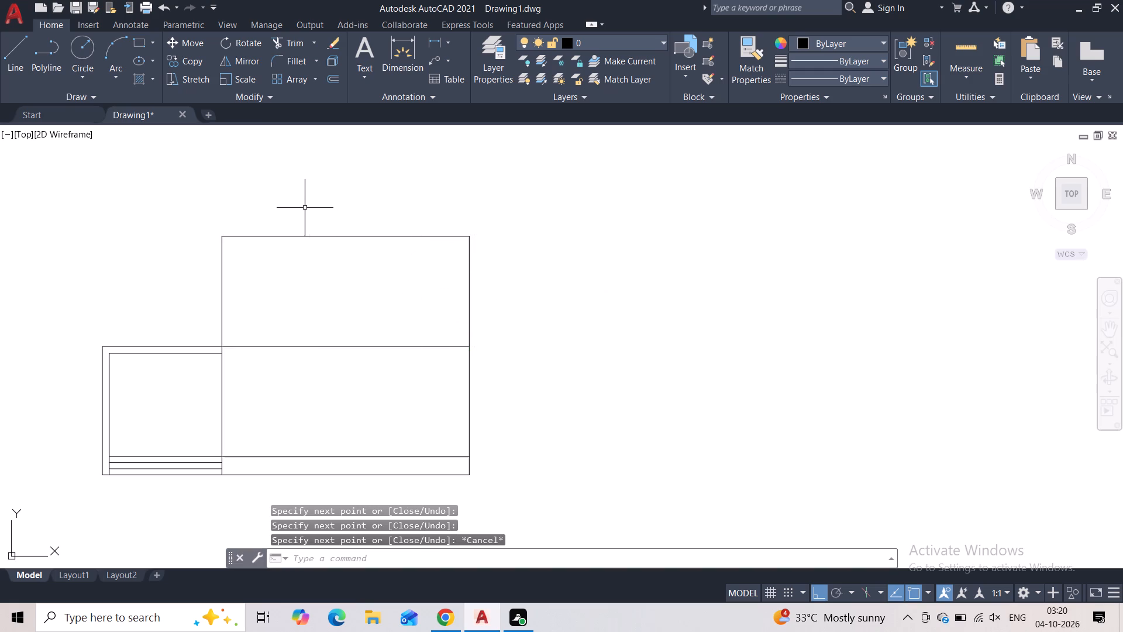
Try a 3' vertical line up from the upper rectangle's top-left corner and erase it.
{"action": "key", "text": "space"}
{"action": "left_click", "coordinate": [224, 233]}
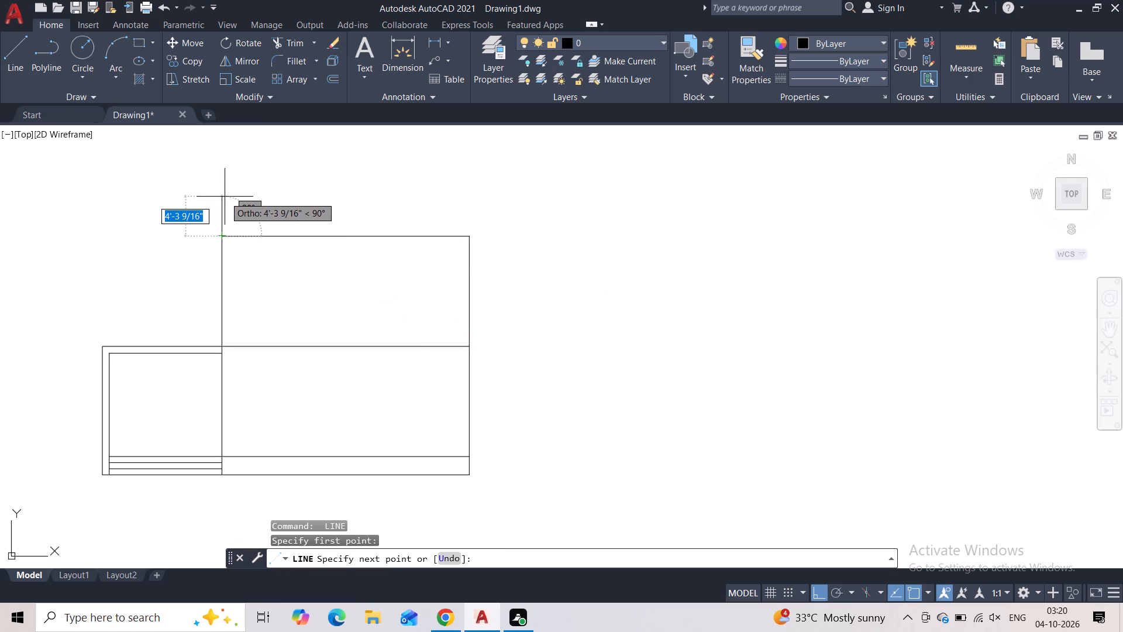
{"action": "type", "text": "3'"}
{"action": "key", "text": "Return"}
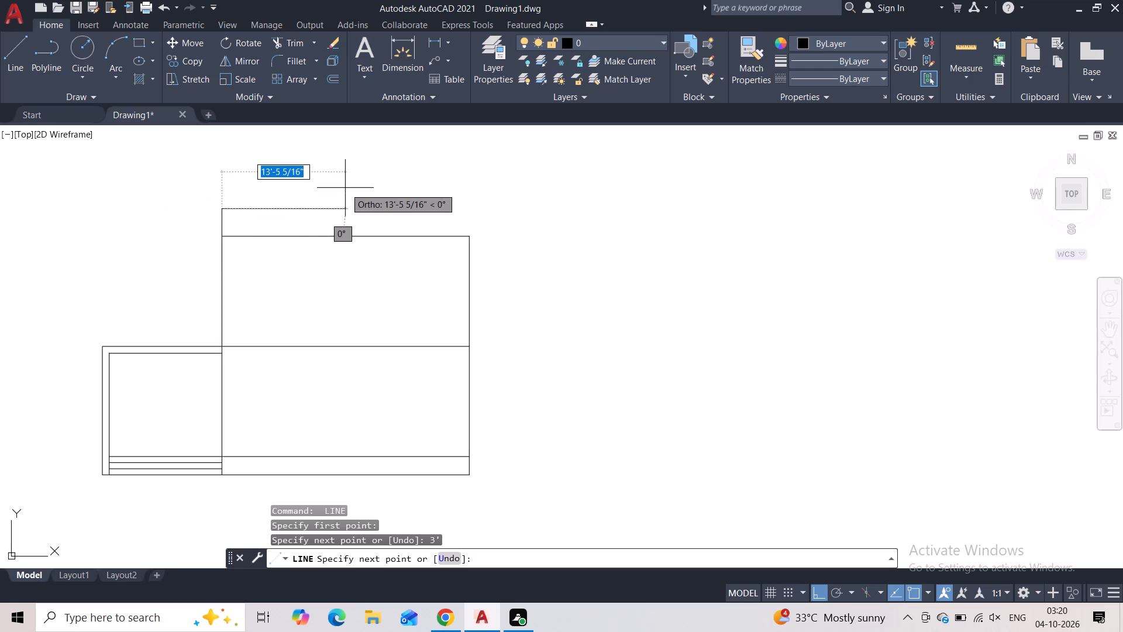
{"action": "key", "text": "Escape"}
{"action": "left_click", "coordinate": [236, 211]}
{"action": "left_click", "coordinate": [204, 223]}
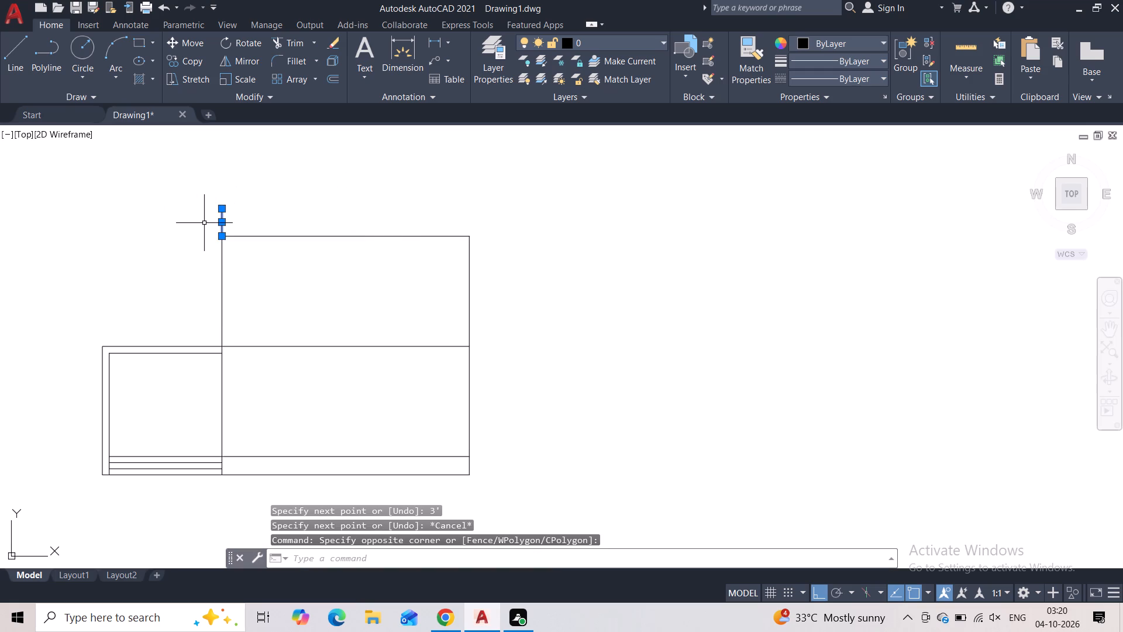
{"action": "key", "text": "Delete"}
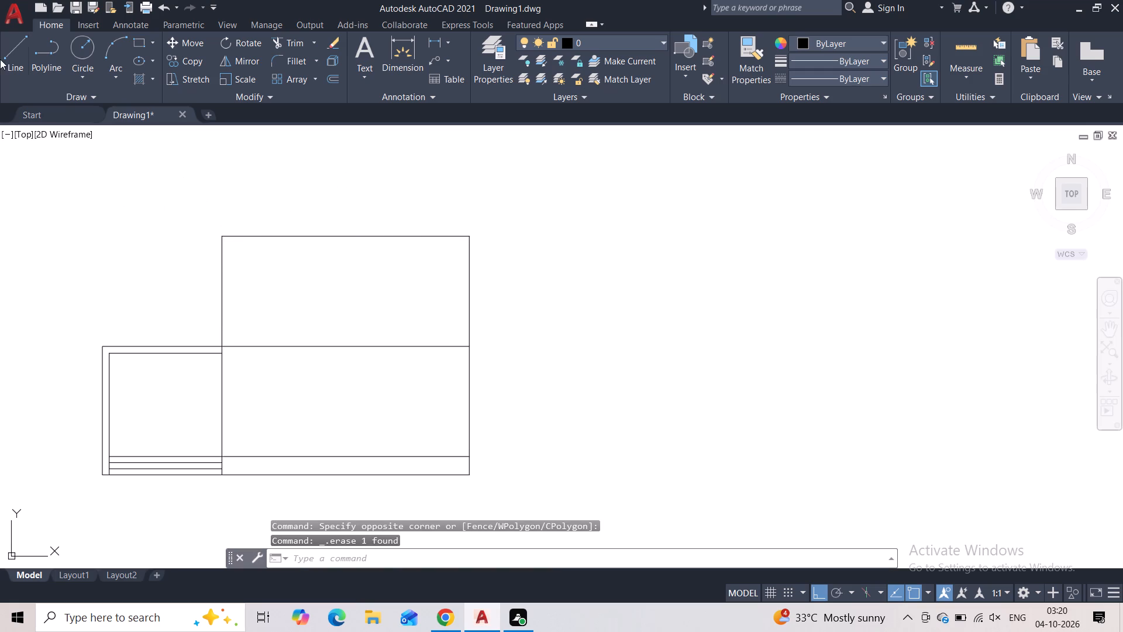
Draw a 4' high rectangle across the full width on top of the upper rectangle, starting from its top-left corner.
{"action": "left_click", "coordinate": [13, 59]}
{"action": "left_click", "coordinate": [221, 235]}
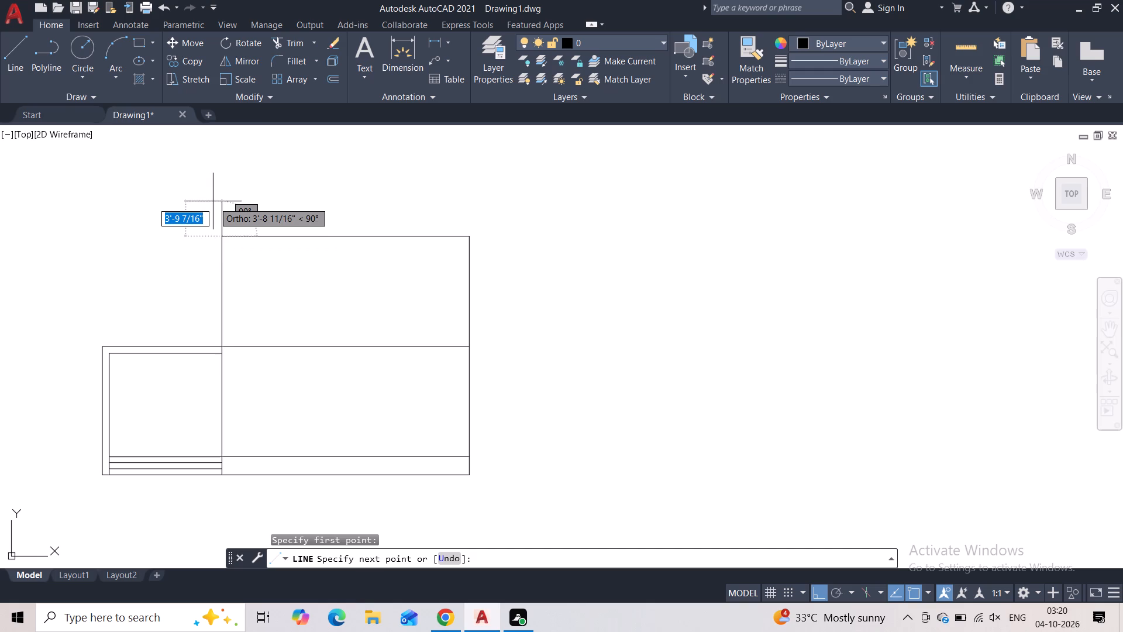
{"action": "type", "text": "4'"}
{"action": "key", "text": "Return"}
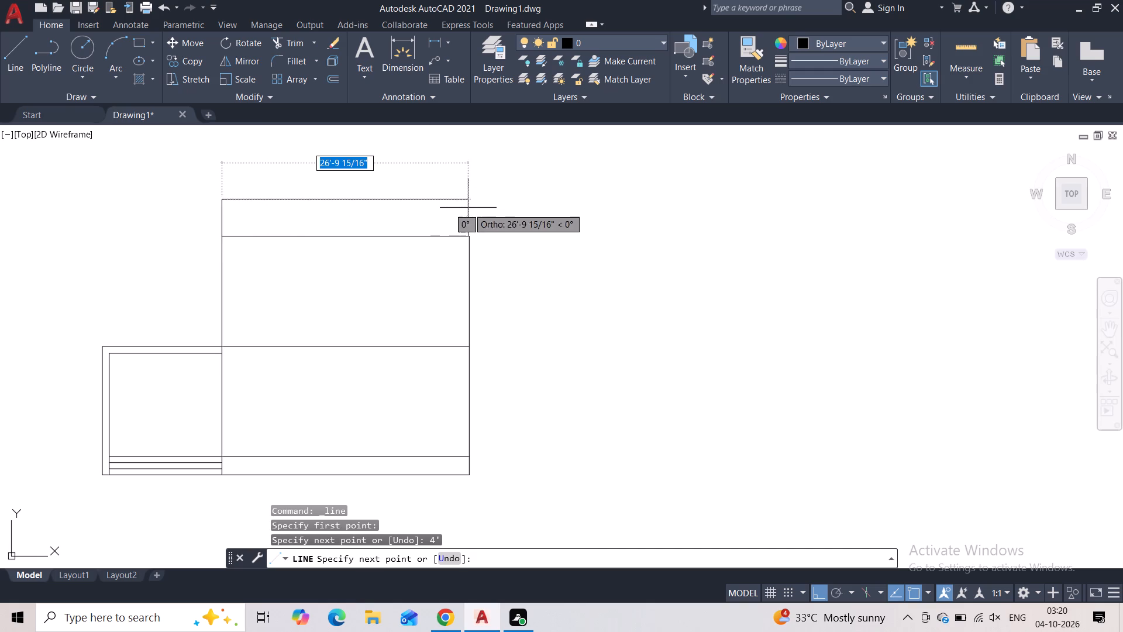
{"action": "left_click", "coordinate": [465, 195]}
{"action": "left_click", "coordinate": [470, 239]}
{"action": "key", "text": "Escape"}
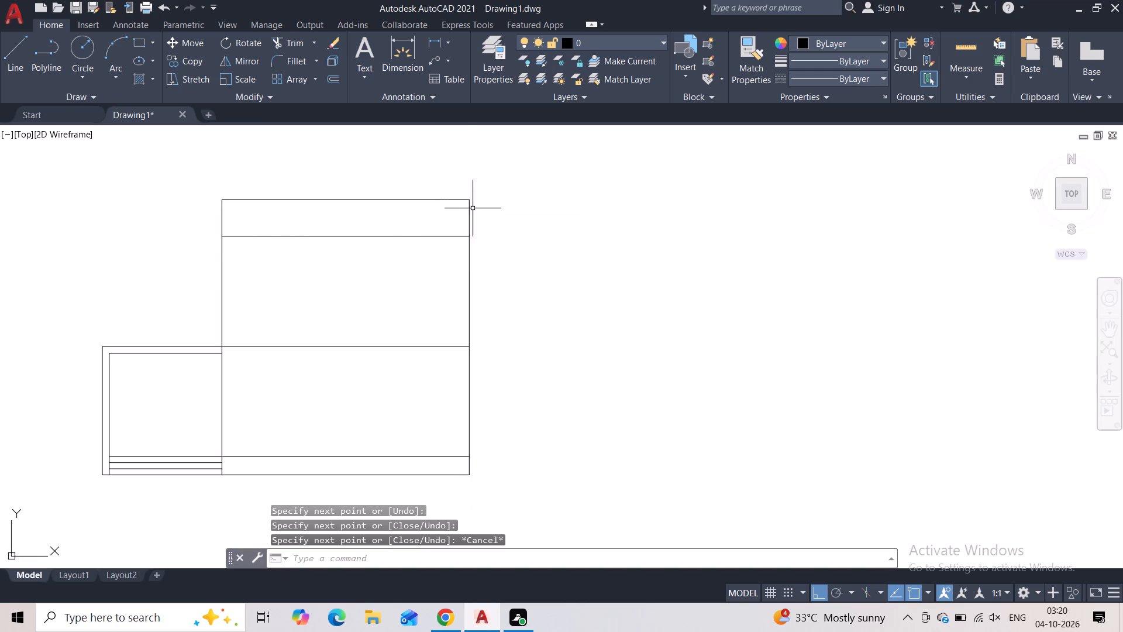
{"action": "scroll", "coordinate": [478, 198], "scroll_direction": "down", "scroll_amount": 1}
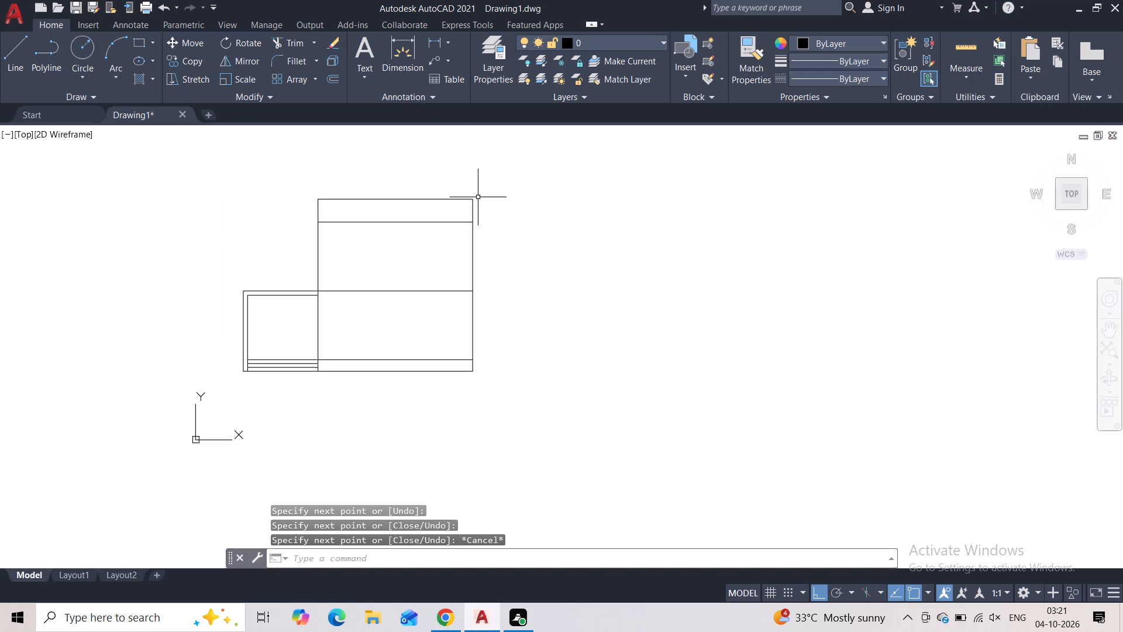
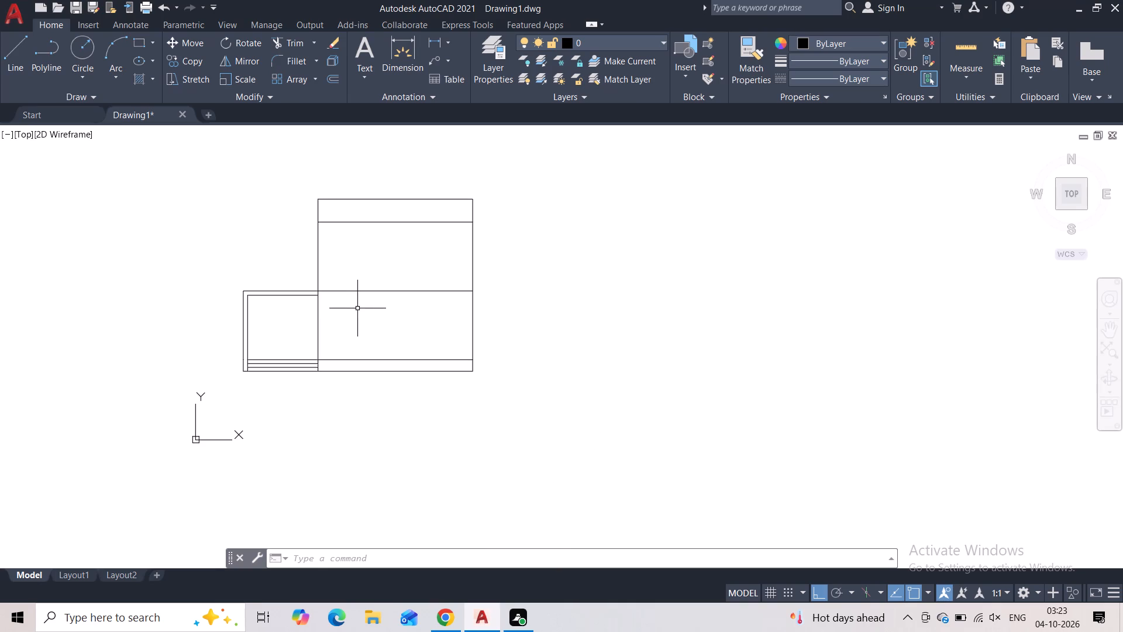
Draw a rectangle about 10'-9" wide and 9'-11" high, extending up and inward from the base strip's lower-right corner.
{"action": "scroll", "coordinate": [357, 308], "scroll_direction": "up", "scroll_amount": 2}
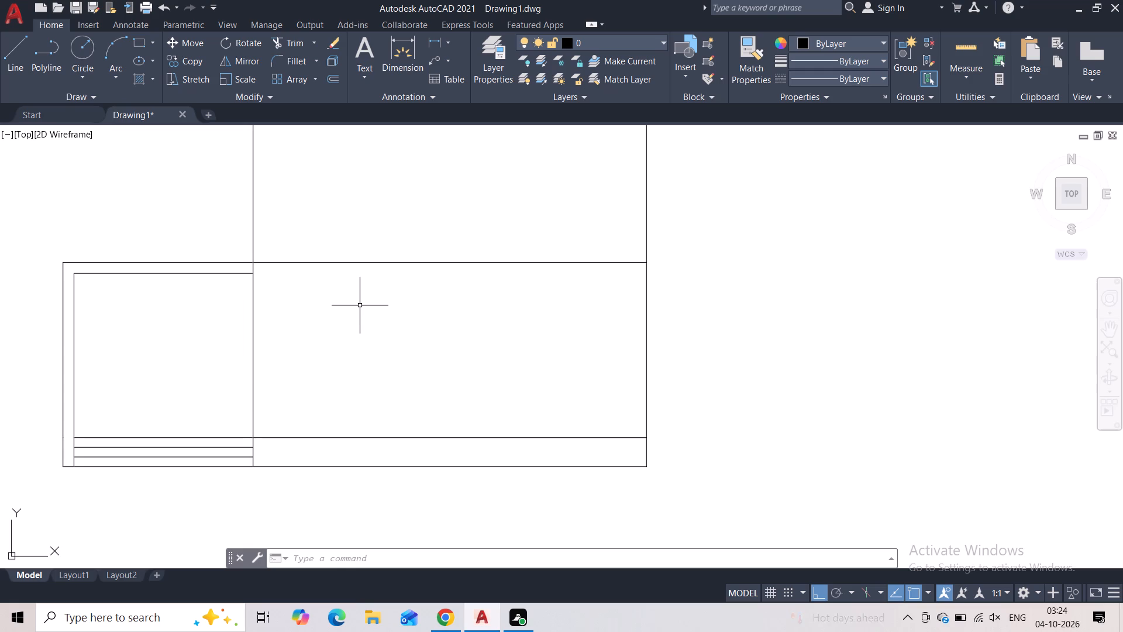
{"action": "left_click", "coordinate": [139, 43]}
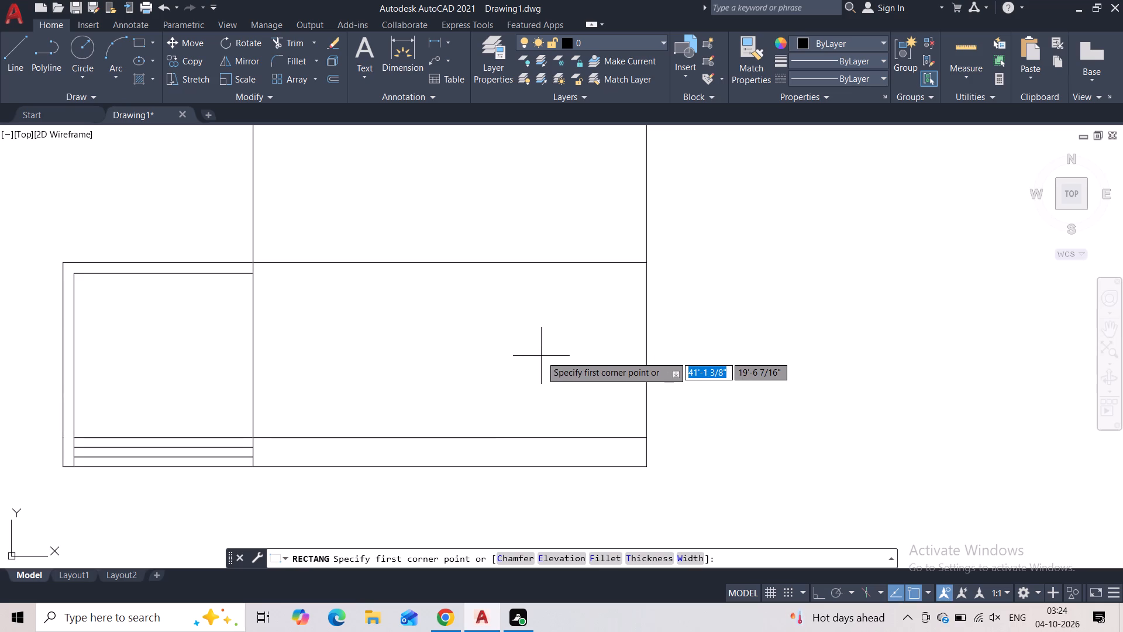
{"action": "left_click", "coordinate": [645, 463]}
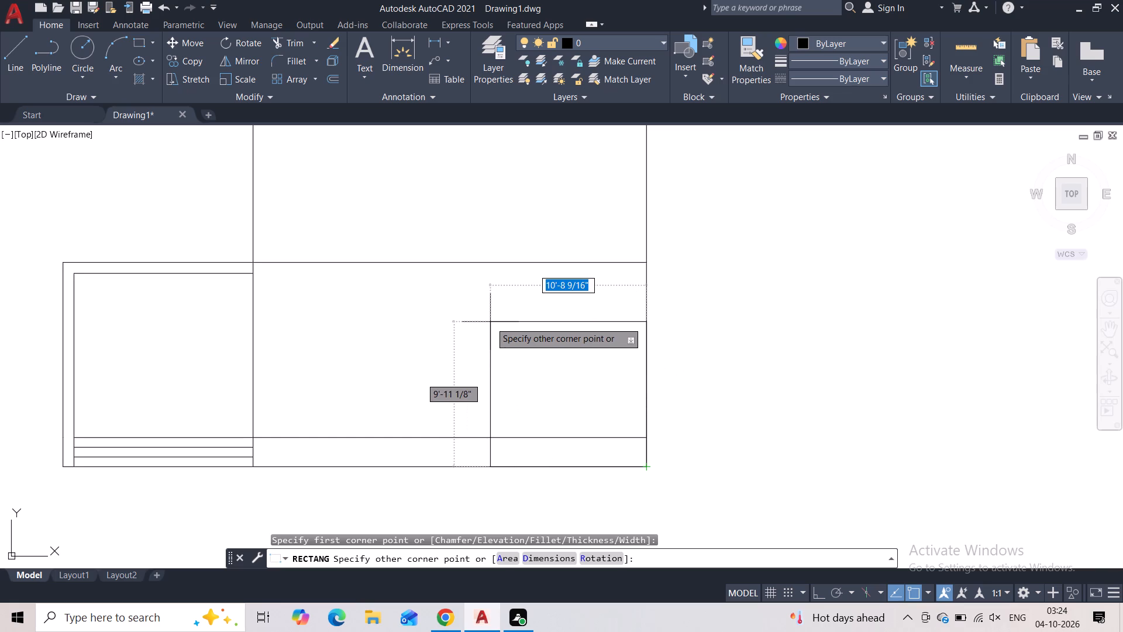
{"action": "left_click", "coordinate": [490, 322]}
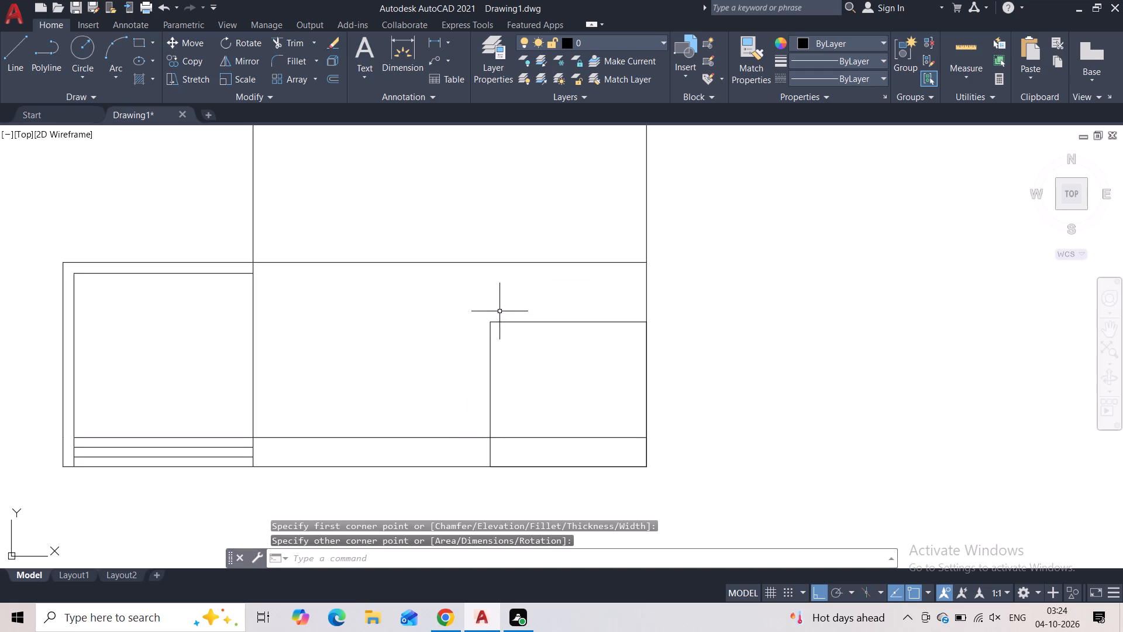
{"action": "left_click", "coordinate": [410, 435]}
{"action": "key", "text": "Escape"}
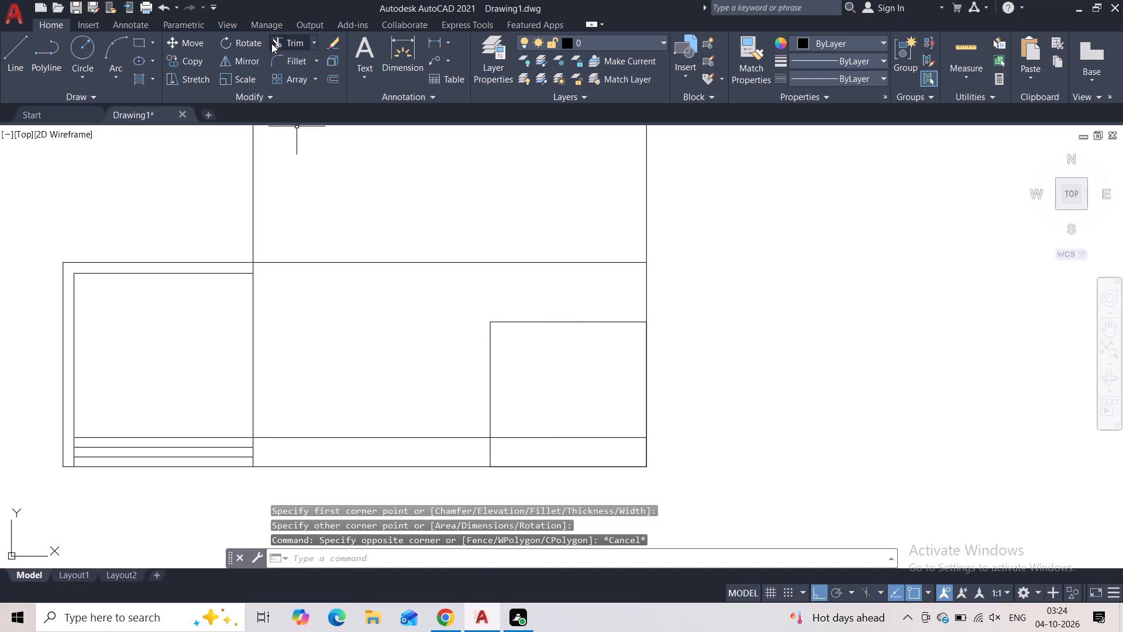
Trim away the base strip's upper line between the steps and the new corner rectangle, and also inside that rectangle.
{"action": "left_click", "coordinate": [274, 42]}
{"action": "left_click_drag", "start_coordinate": [342, 418], "coordinate": [332, 442]}
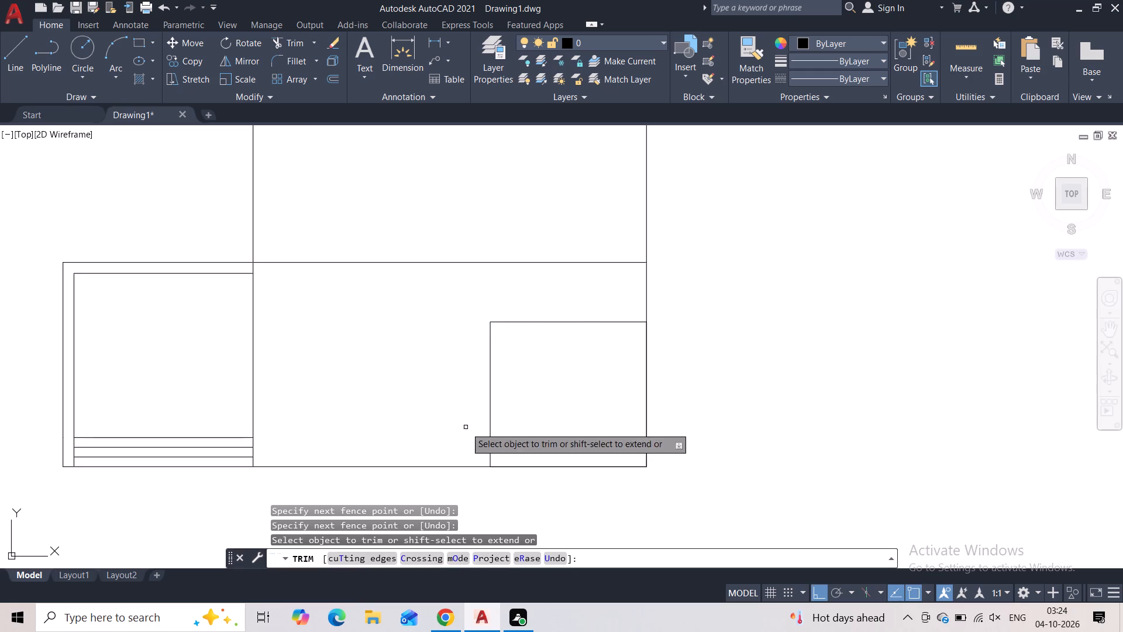
{"action": "left_click_drag", "start_coordinate": [542, 422], "coordinate": [535, 444]}
{"action": "key", "text": "Escape"}
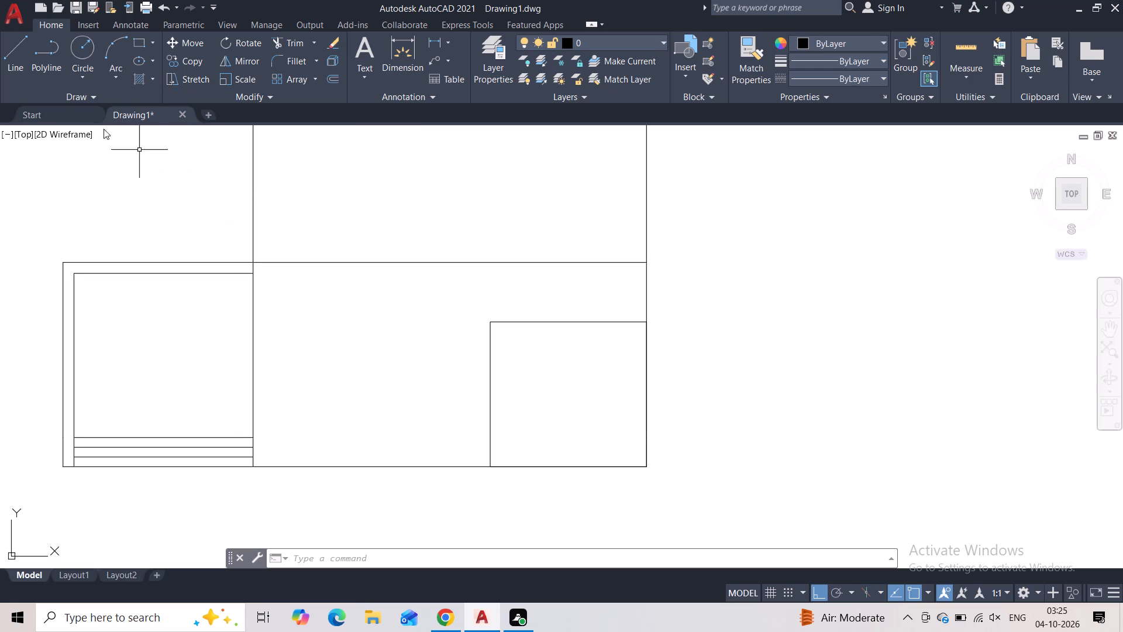
Draw a window rectangle about 3'-2" wide and 4'-6" high in the lower storey, between the steps and the corner rectangle.
{"action": "left_click", "coordinate": [137, 40]}
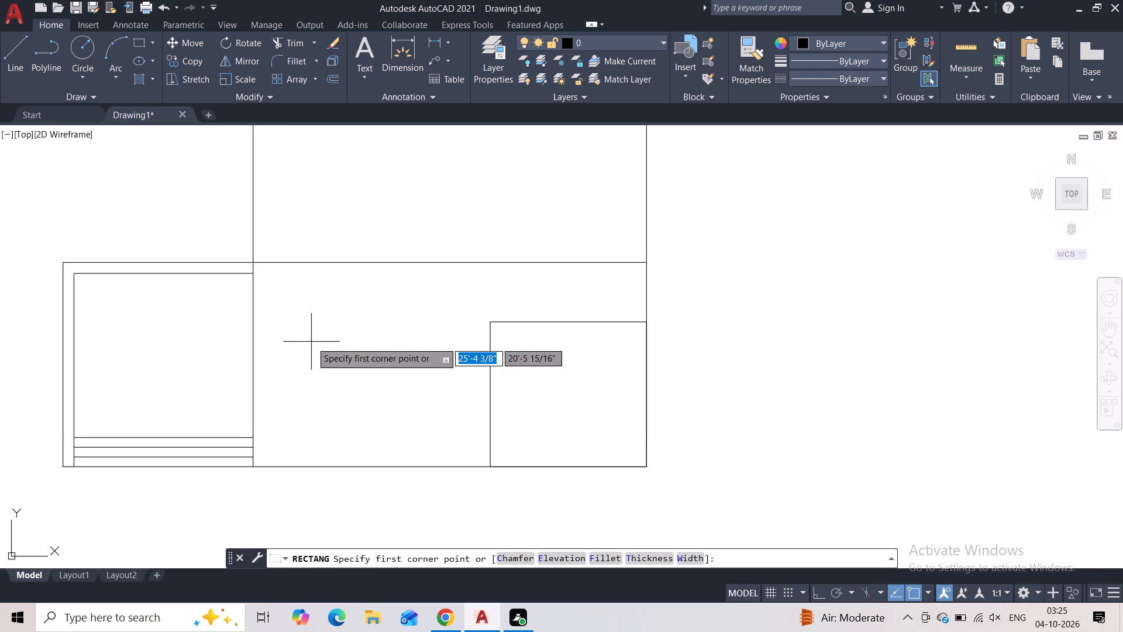
{"action": "left_click", "coordinate": [311, 340]}
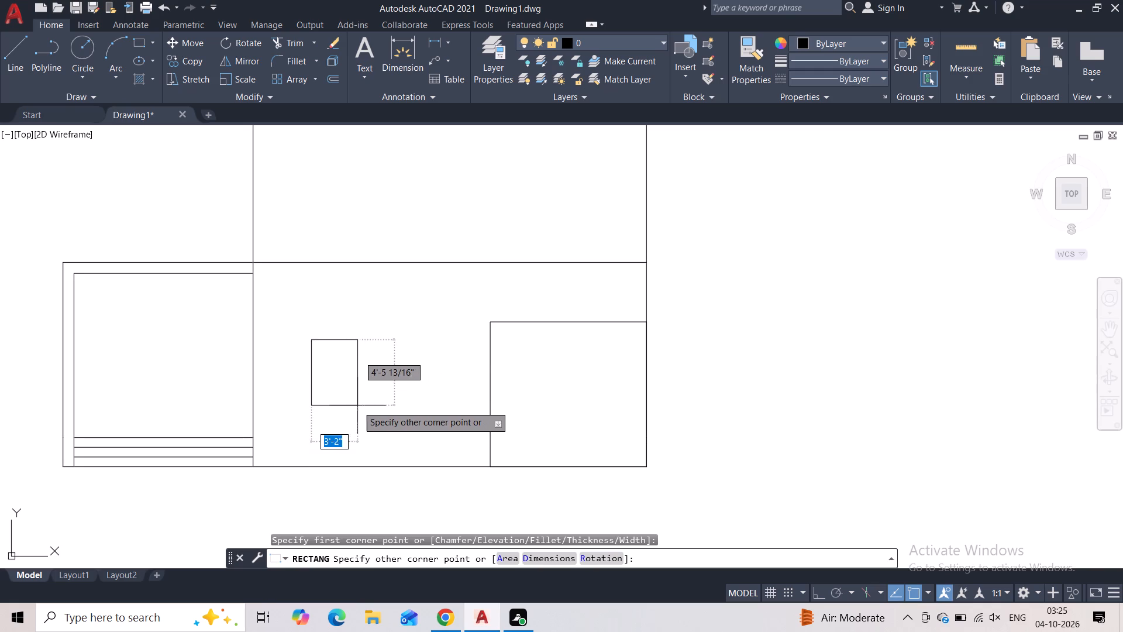
{"action": "left_click", "coordinate": [357, 404]}
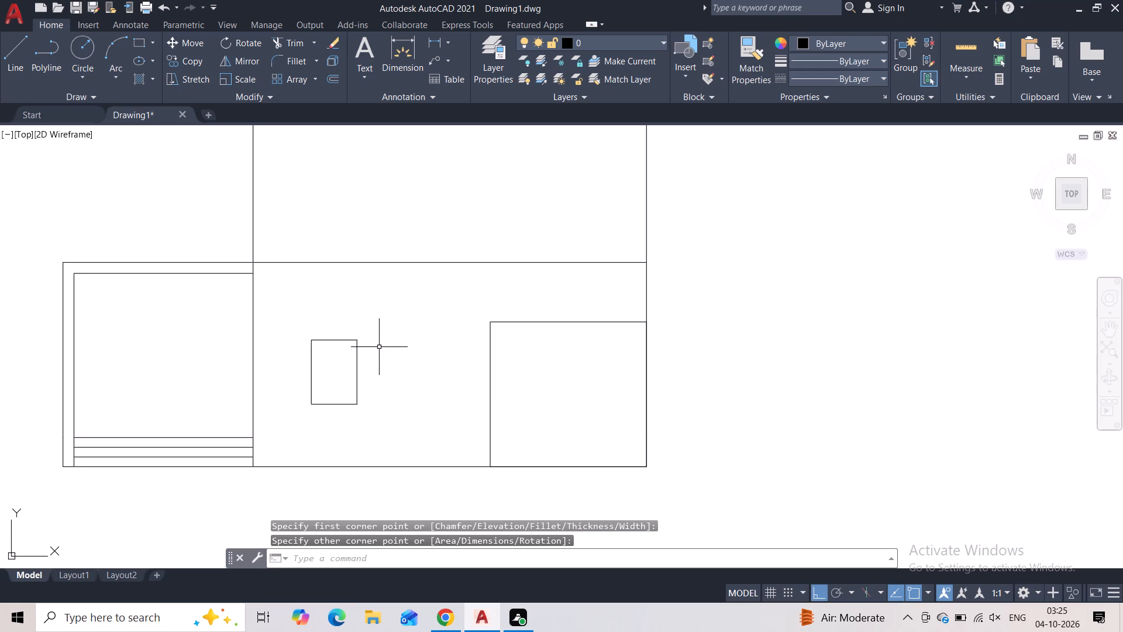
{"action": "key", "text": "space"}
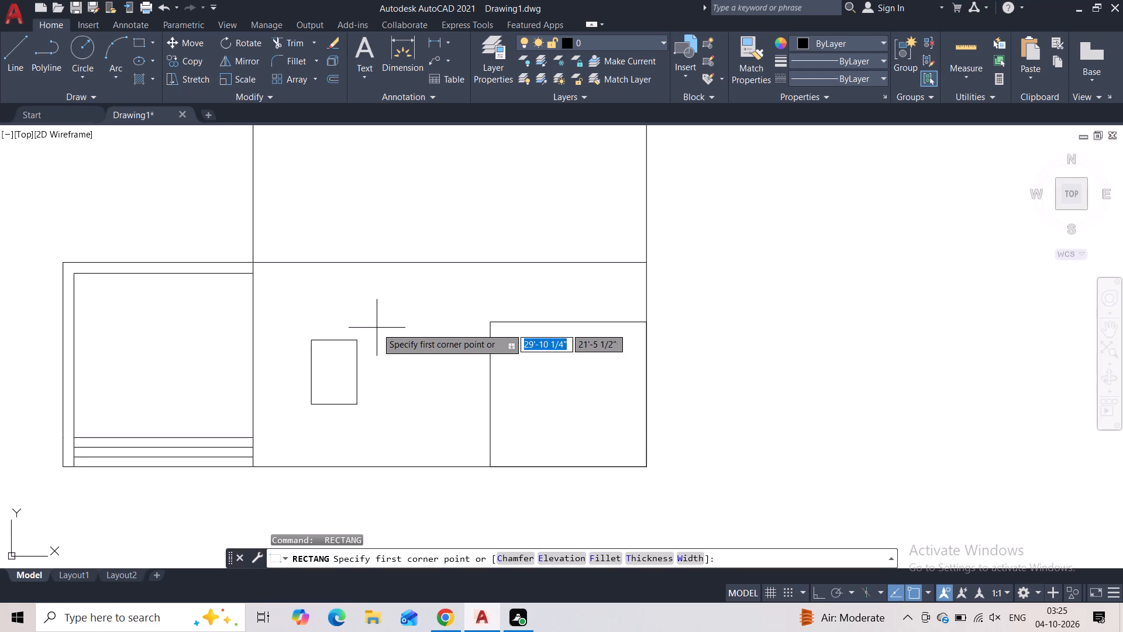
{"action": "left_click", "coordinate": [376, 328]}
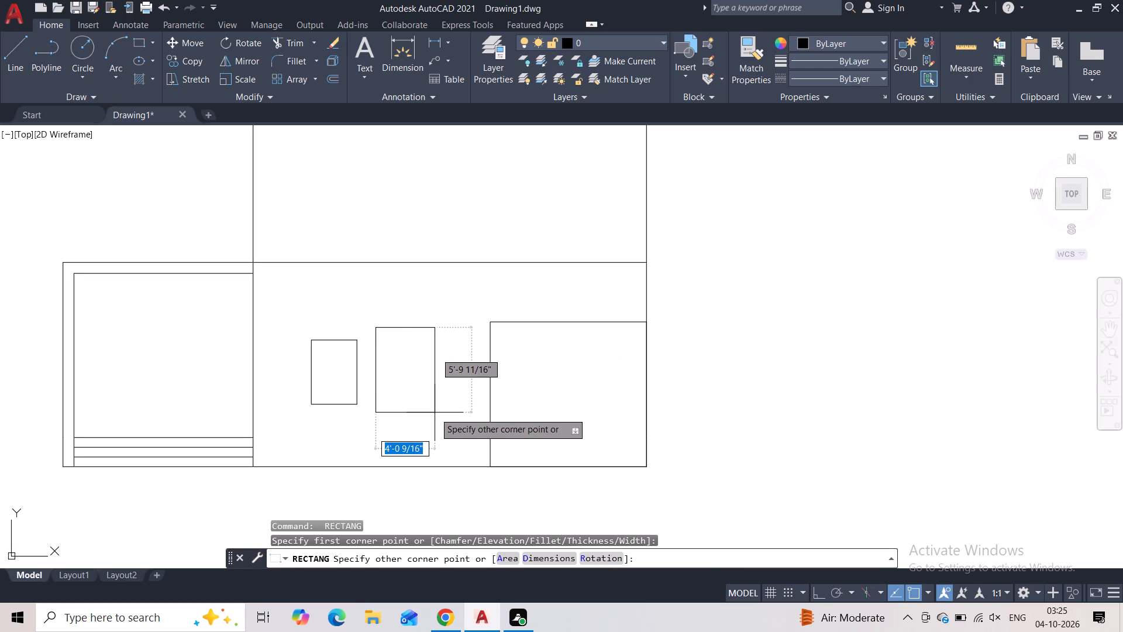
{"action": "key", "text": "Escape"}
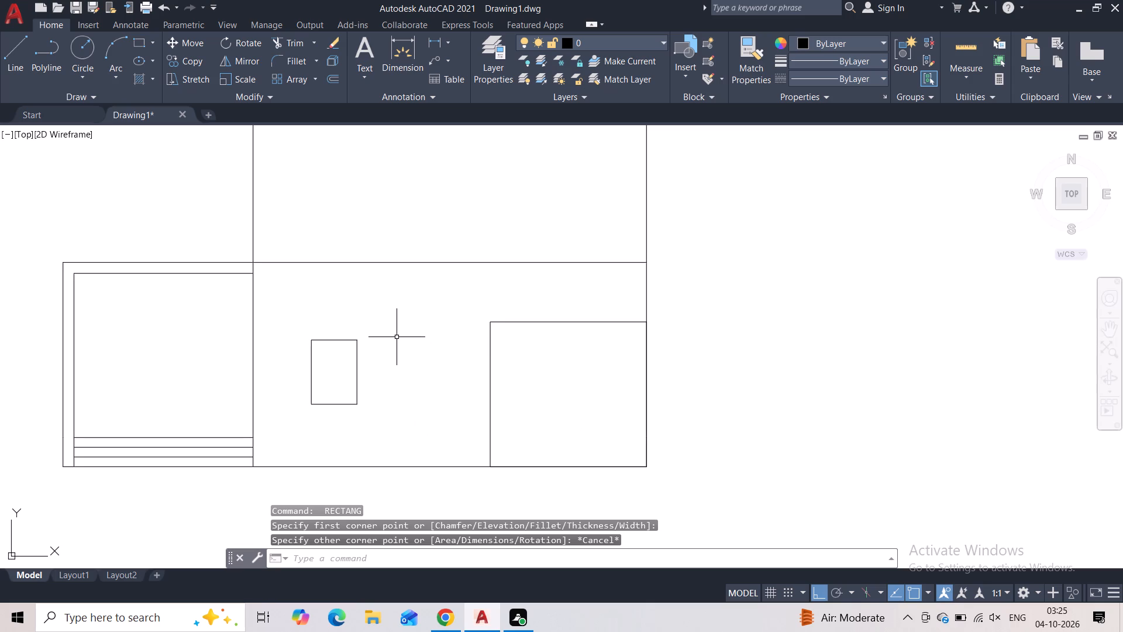
Draw a second window rectangle about 4'-2" wide and 5'-1" high between the first window and the corner rectangle.
{"action": "key", "text": "space"}
{"action": "left_click", "coordinate": [398, 334]}
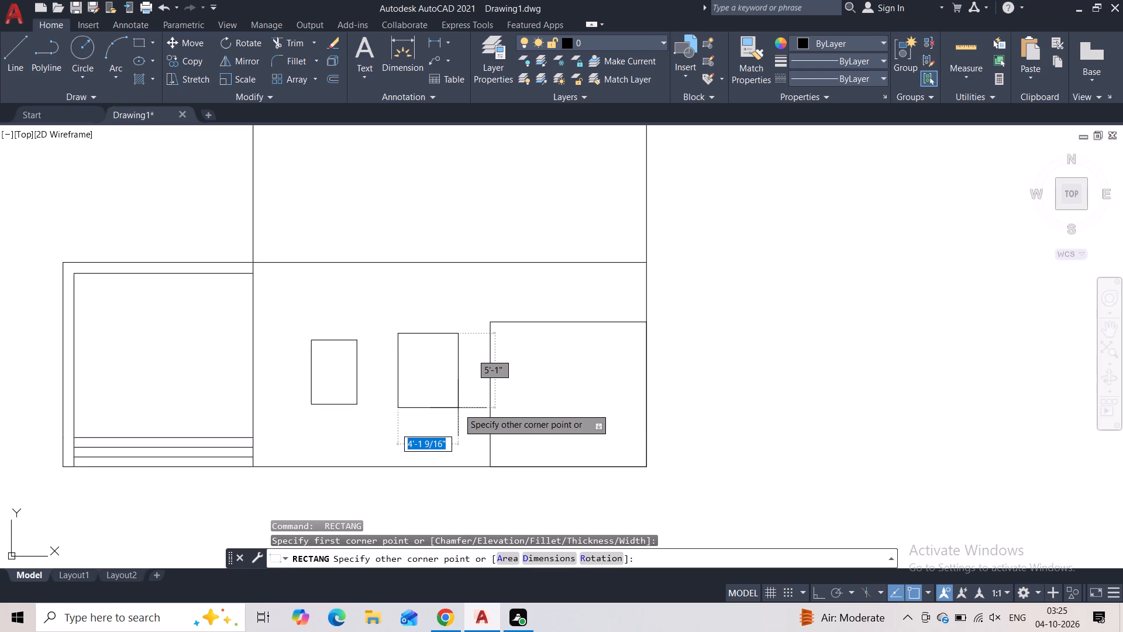
{"action": "left_click", "coordinate": [458, 408]}
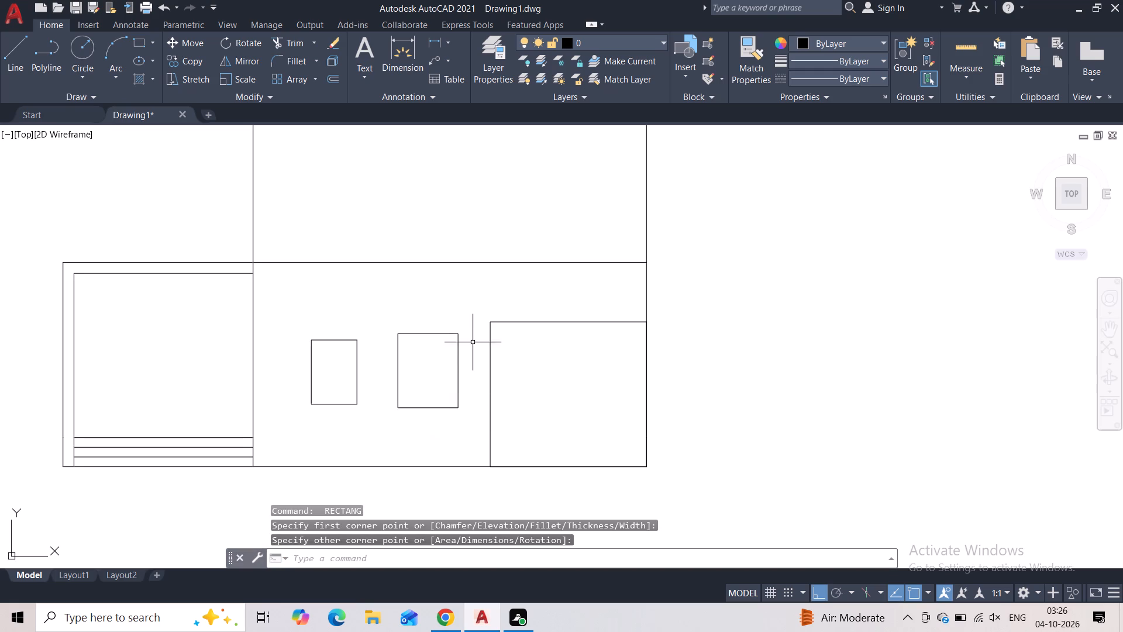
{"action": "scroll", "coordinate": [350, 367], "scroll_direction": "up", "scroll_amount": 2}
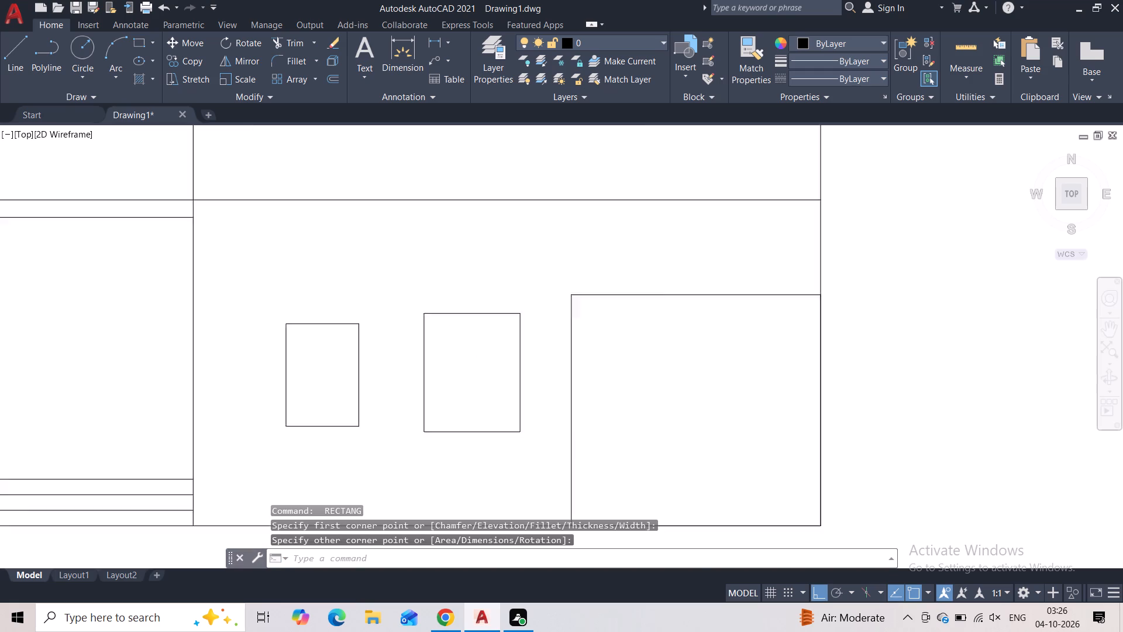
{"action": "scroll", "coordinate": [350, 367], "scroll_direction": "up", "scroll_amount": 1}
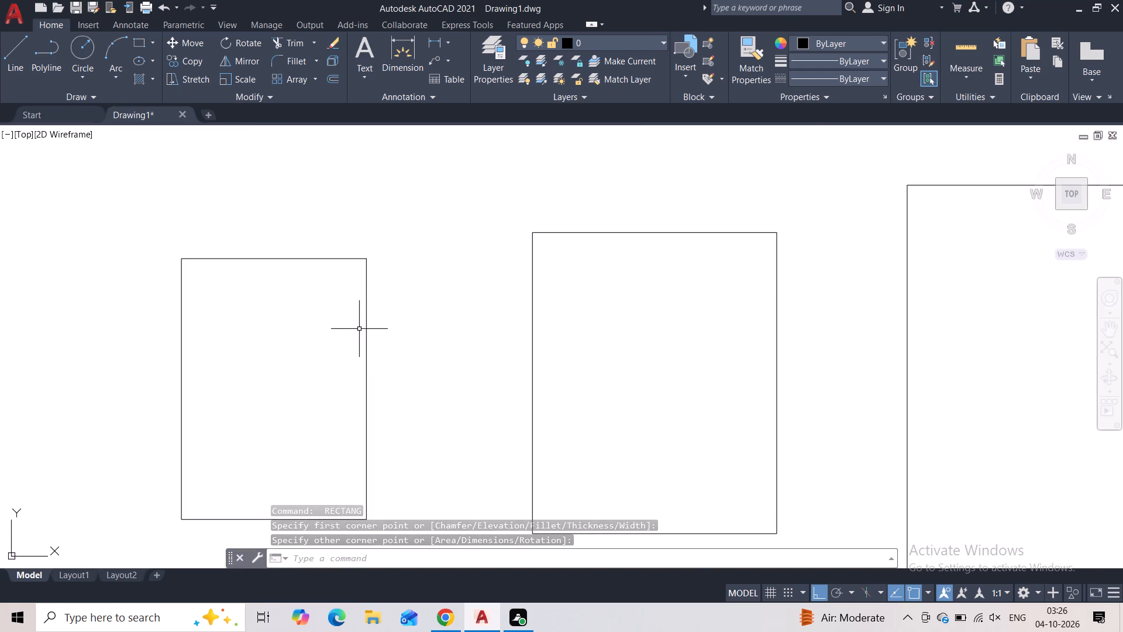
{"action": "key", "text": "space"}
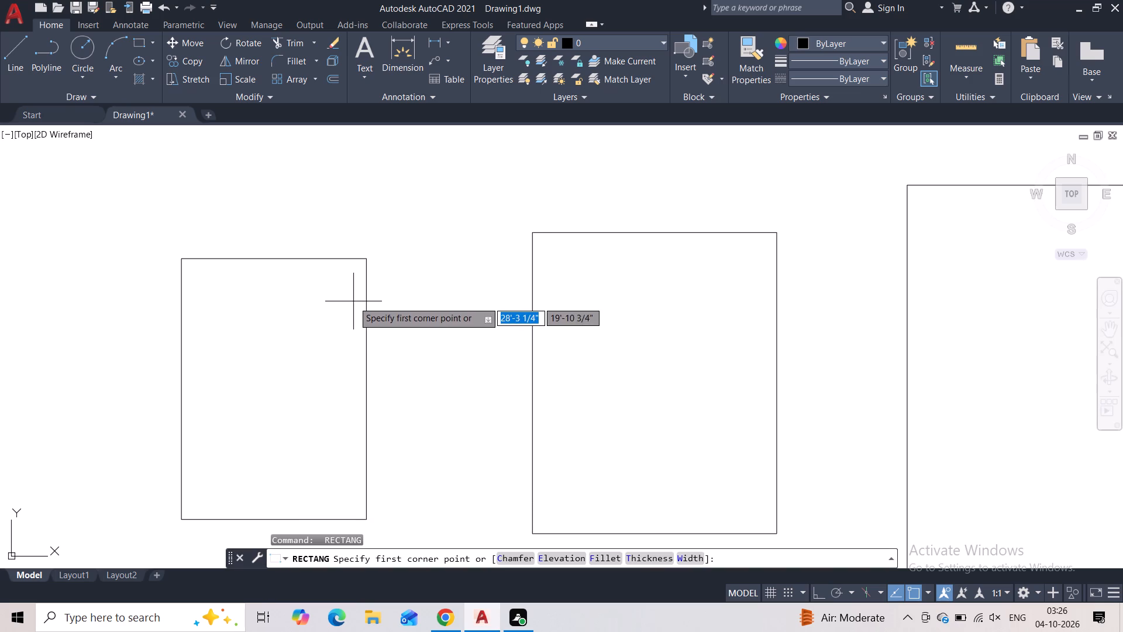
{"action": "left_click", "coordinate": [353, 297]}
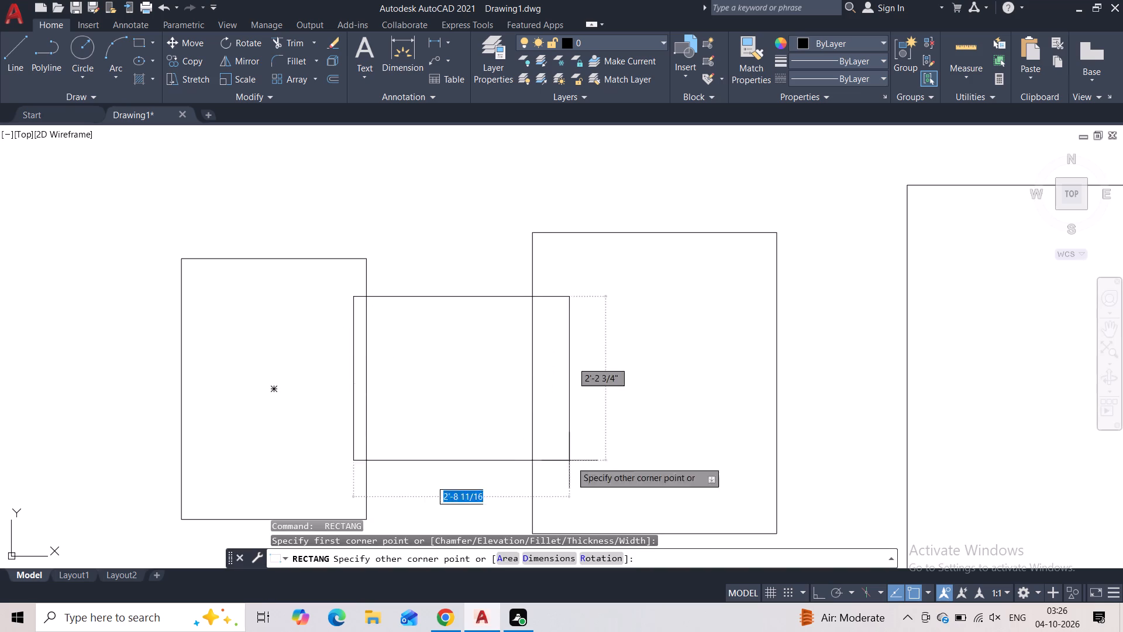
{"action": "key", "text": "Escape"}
Offset both window rectangles outward by 6" to form their frames.
{"action": "scroll", "coordinate": [383, 356], "scroll_direction": "down", "scroll_amount": 3}
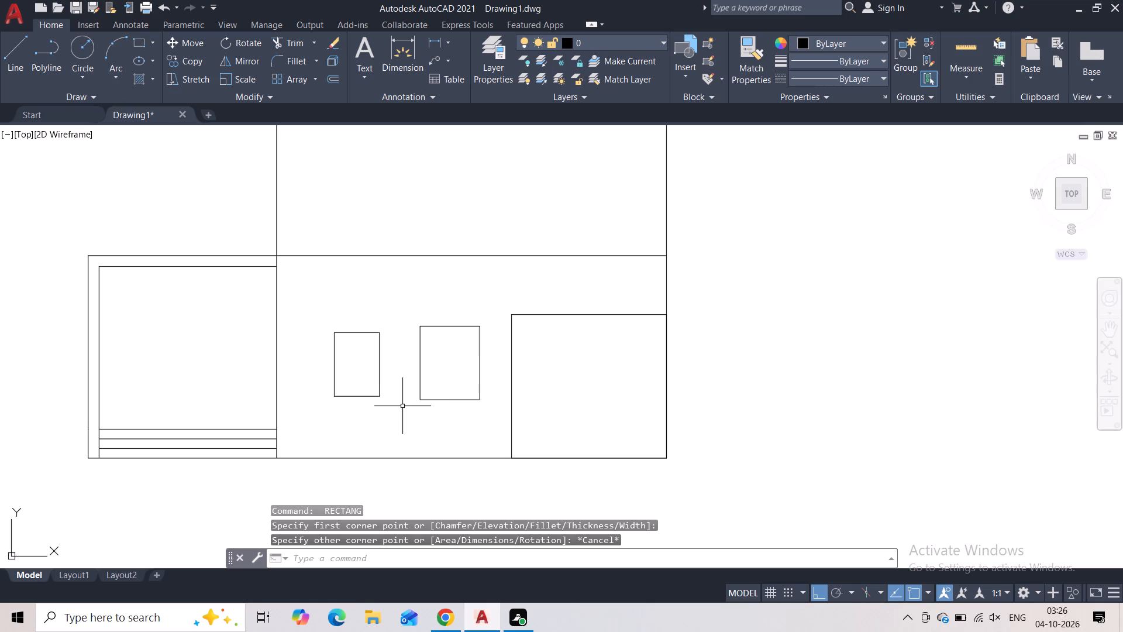
{"action": "left_click", "coordinate": [398, 323]}
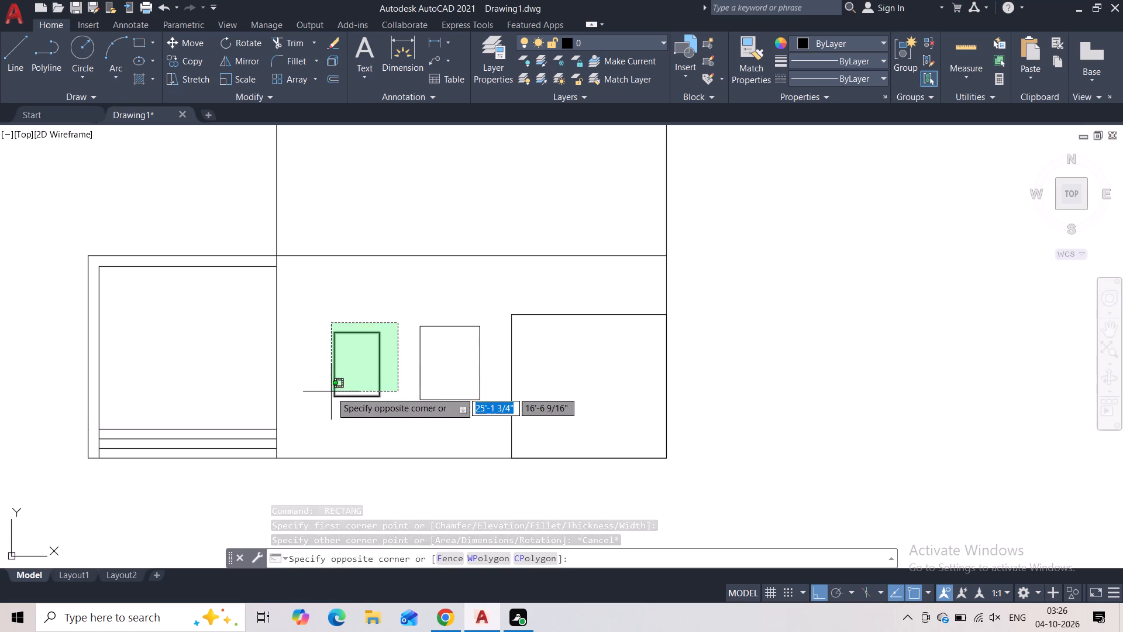
{"action": "left_click", "coordinate": [323, 408]}
{"action": "left_click", "coordinate": [335, 85]}
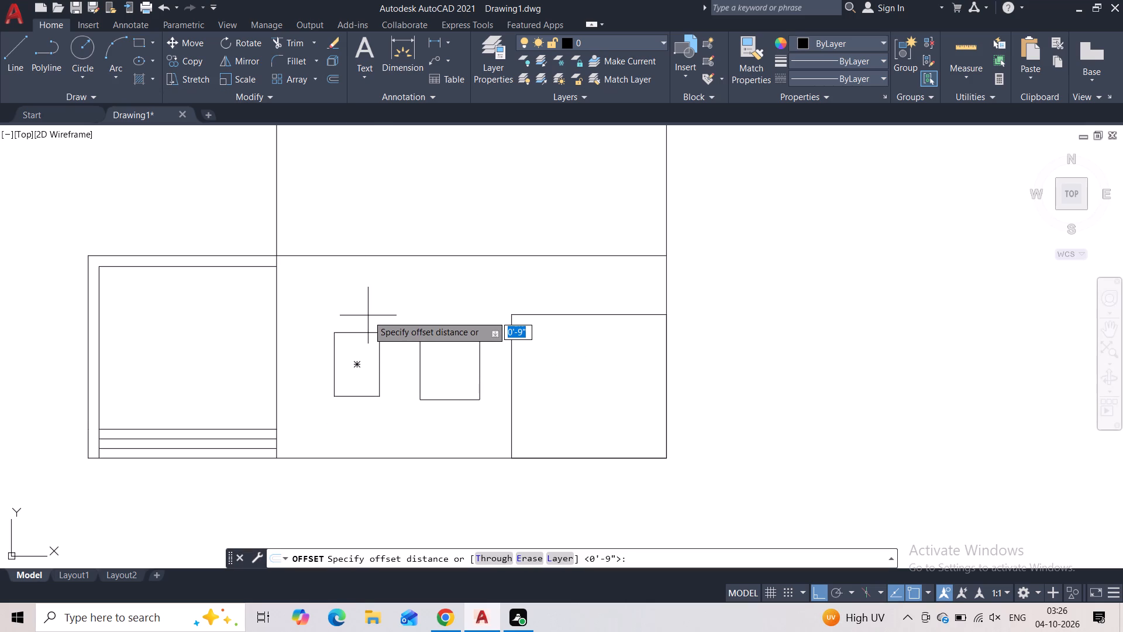
{"action": "key", "text": "3"}
{"action": "key", "text": "BackSpace"}
{"action": "type", "text": "6\""}
{"action": "key", "text": "Return"}
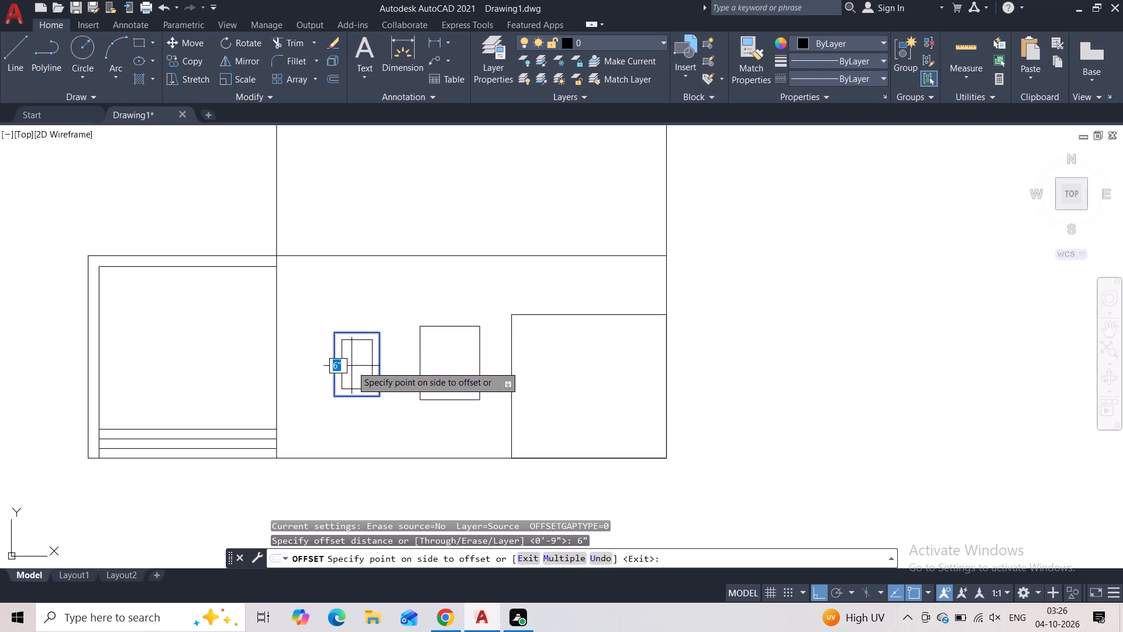
{"action": "left_click", "coordinate": [374, 311]}
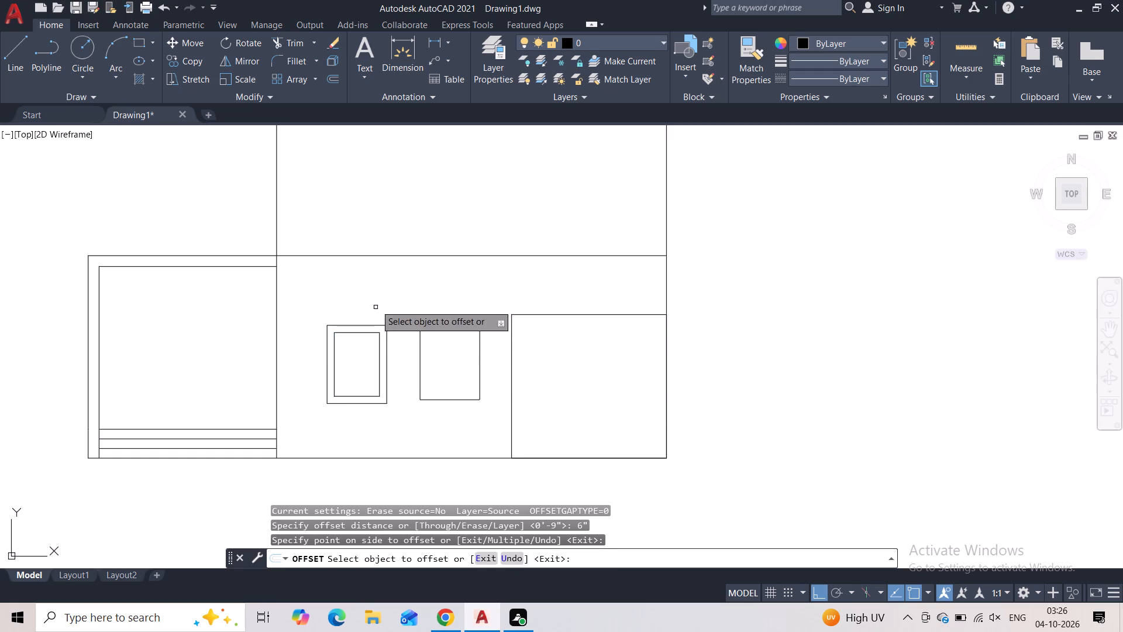
{"action": "left_click", "coordinate": [426, 326]}
{"action": "left_click", "coordinate": [425, 303]}
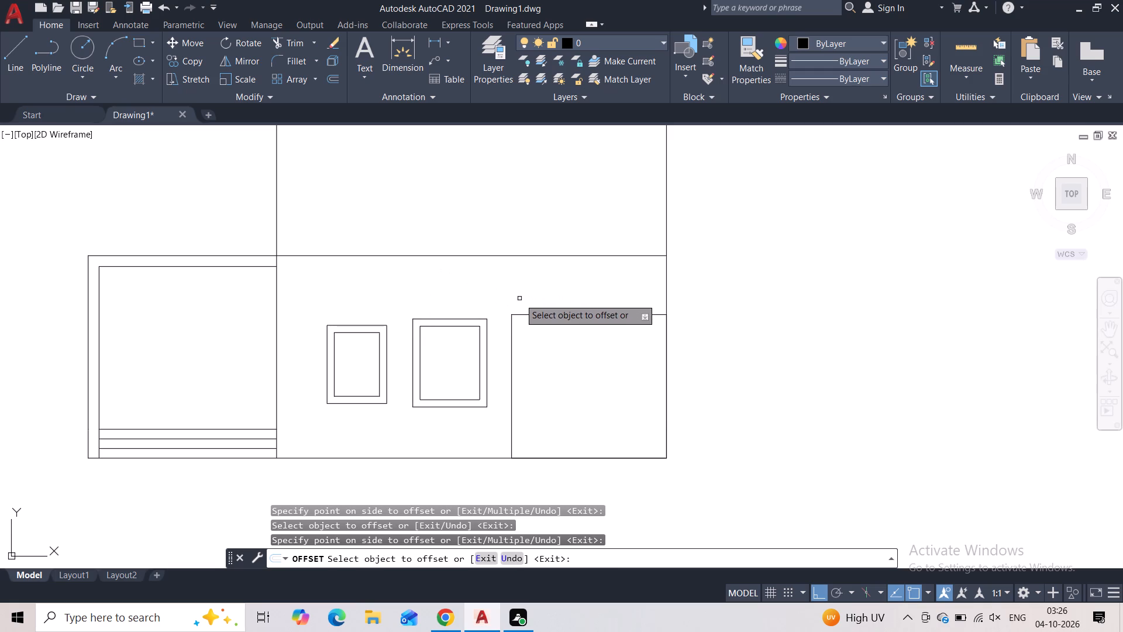
{"action": "left_click", "coordinate": [518, 315]}
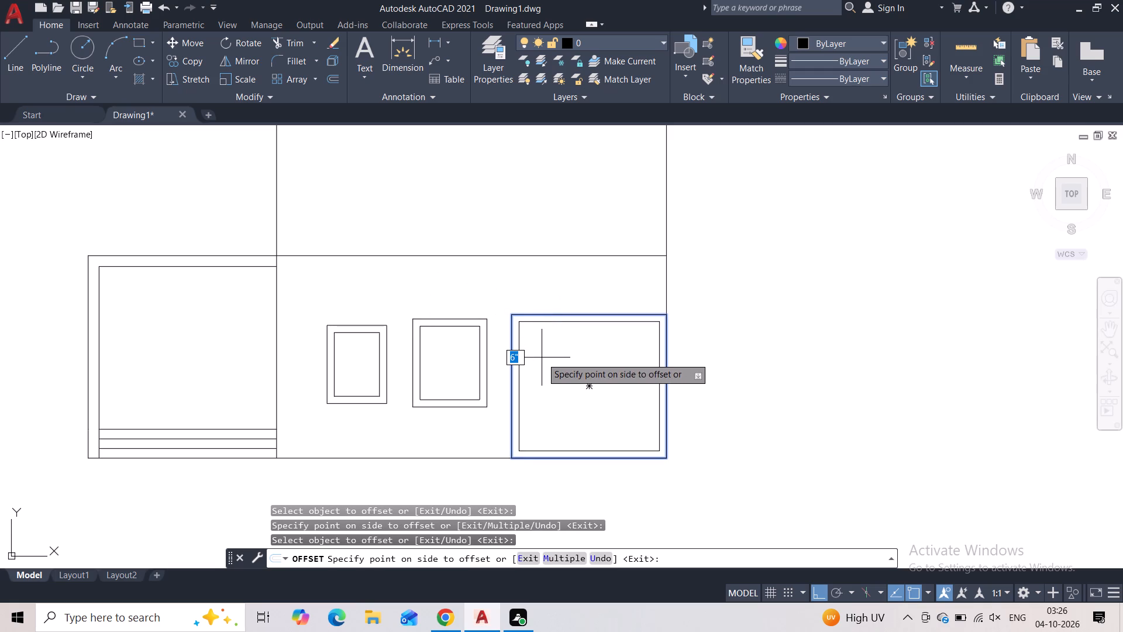
{"action": "key", "text": "Escape"}
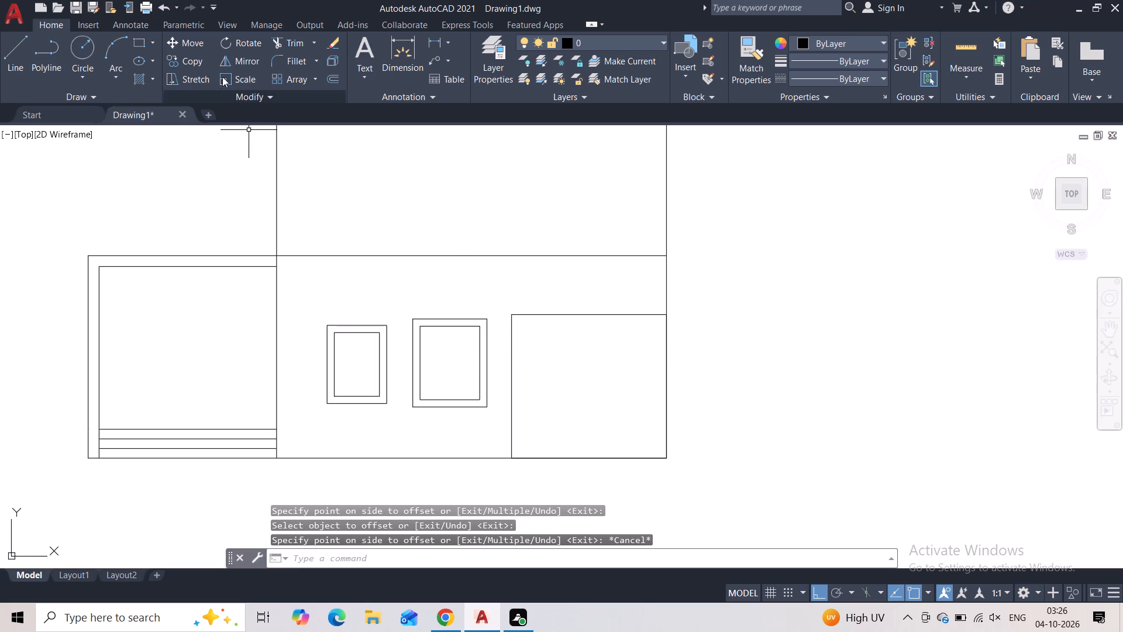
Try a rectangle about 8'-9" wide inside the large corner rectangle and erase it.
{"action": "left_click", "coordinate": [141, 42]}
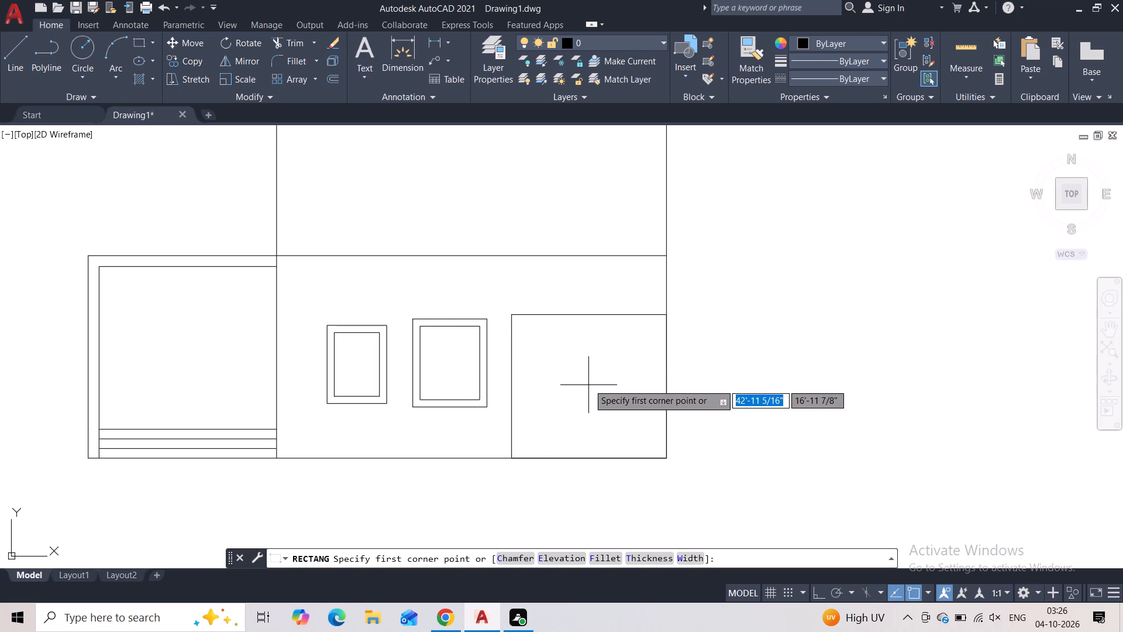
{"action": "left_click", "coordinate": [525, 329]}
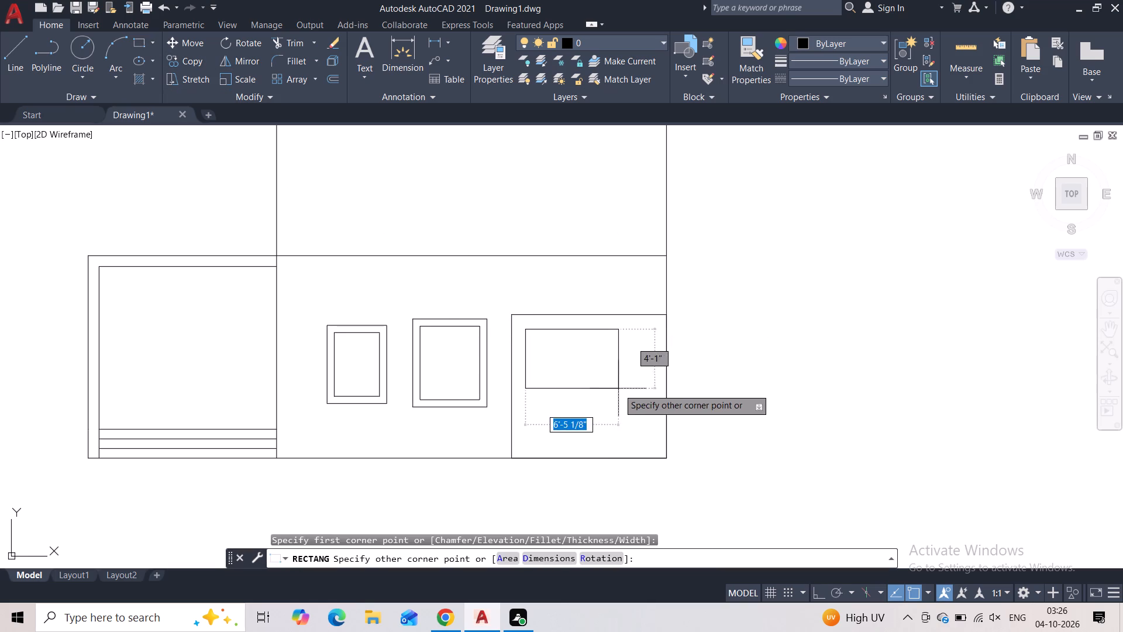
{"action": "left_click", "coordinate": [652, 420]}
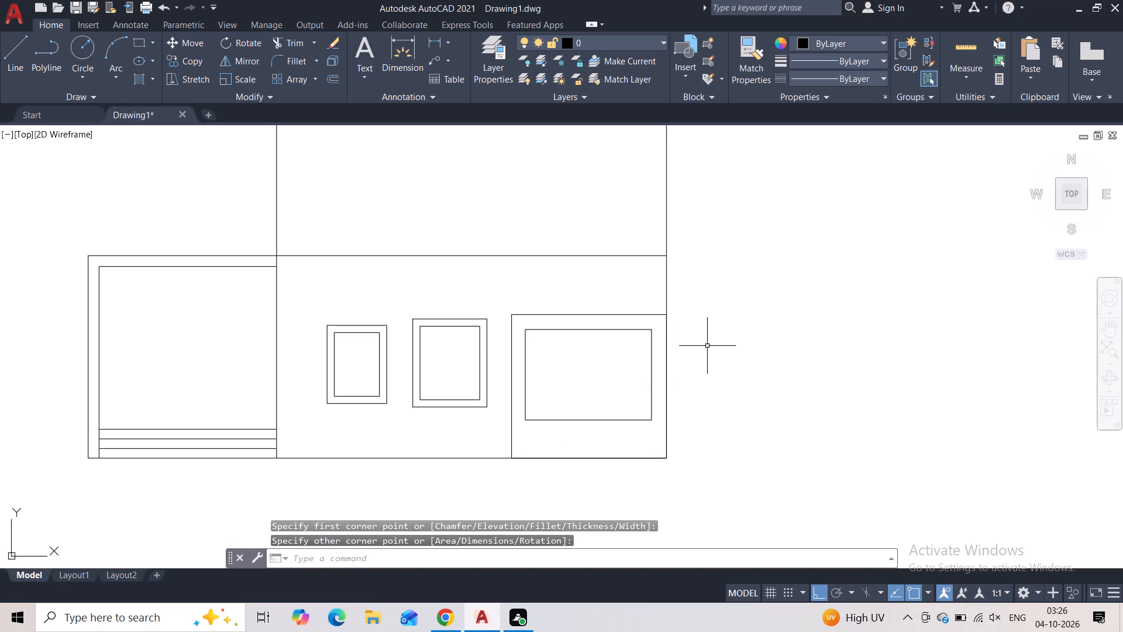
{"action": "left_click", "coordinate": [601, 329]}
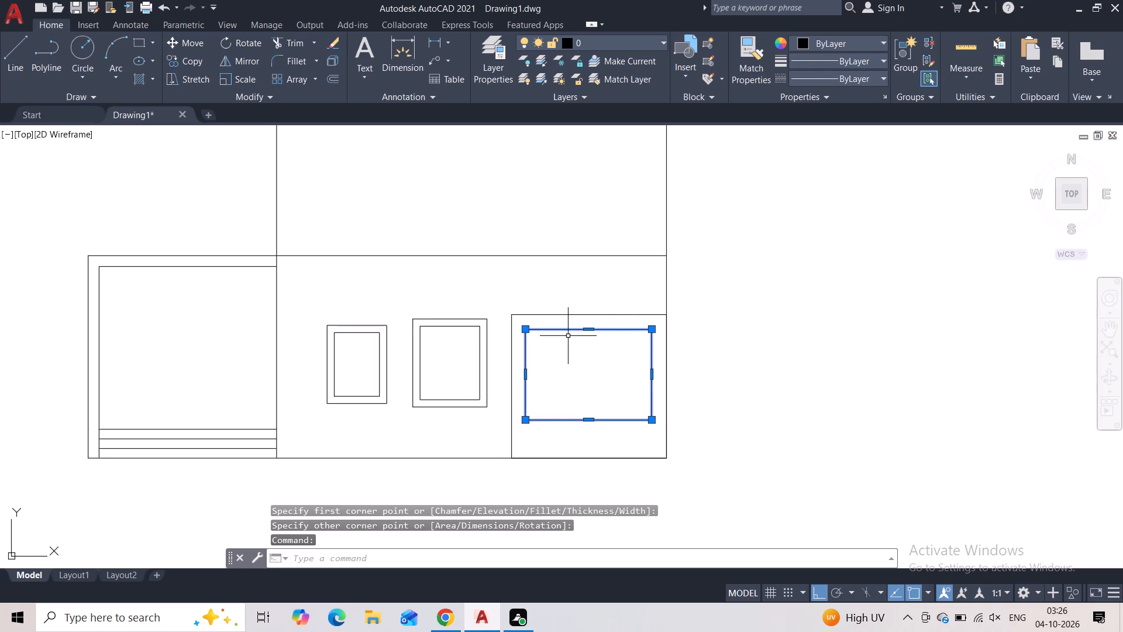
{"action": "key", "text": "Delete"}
Draw a rectangle about 6'-8" high inside the large corner rectangle, from near its inner upper corner to the building's outer wall line.
{"action": "left_click", "coordinate": [137, 46]}
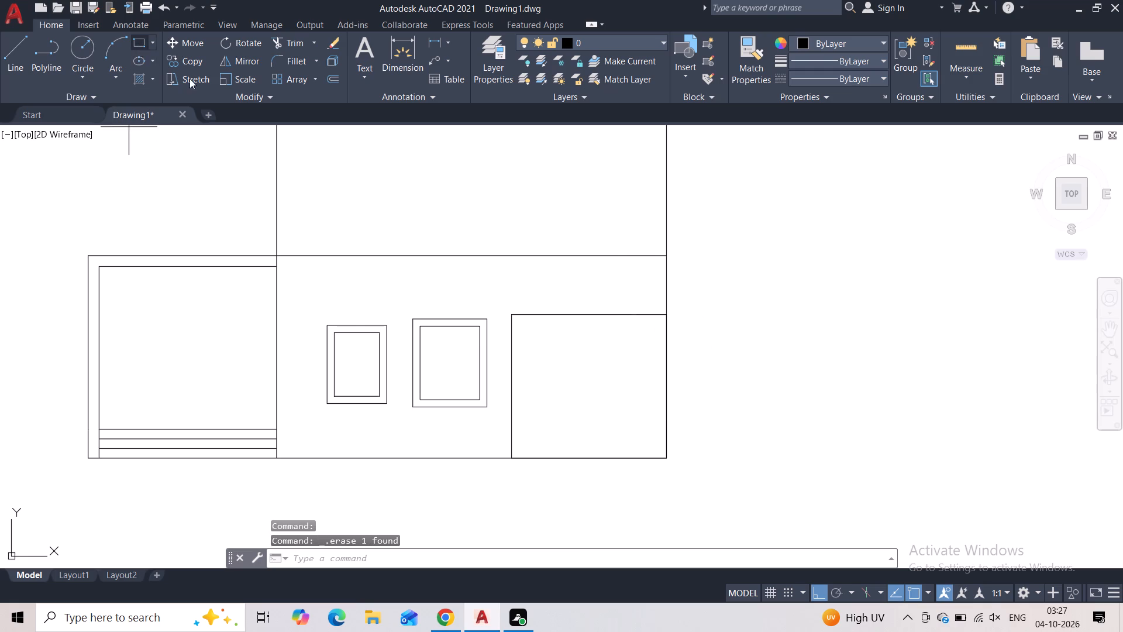
{"action": "scroll", "coordinate": [521, 321], "scroll_direction": "up", "scroll_amount": 2}
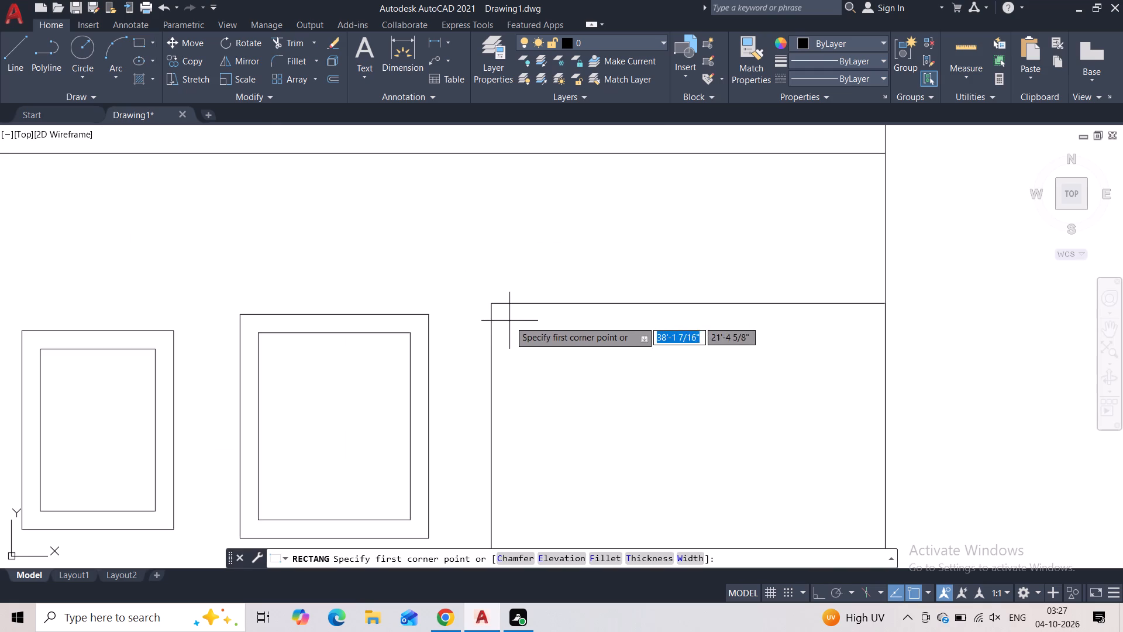
{"action": "left_click", "coordinate": [508, 321]}
{"action": "scroll", "coordinate": [623, 430], "scroll_direction": "down", "scroll_amount": 1}
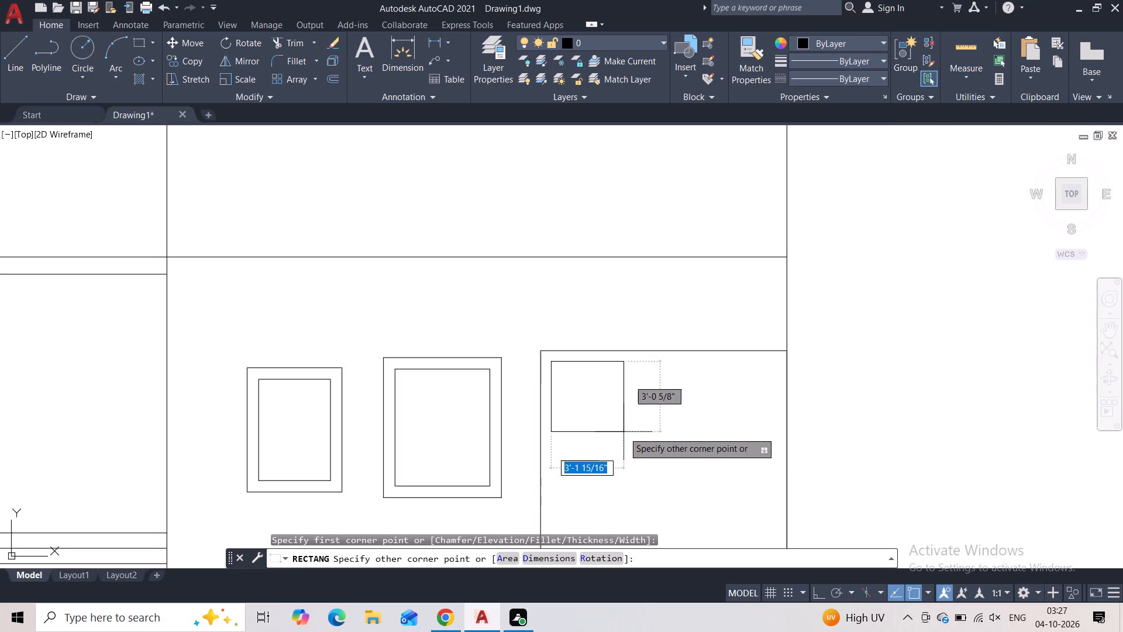
{"action": "scroll", "coordinate": [711, 477], "scroll_direction": "down", "scroll_amount": 1}
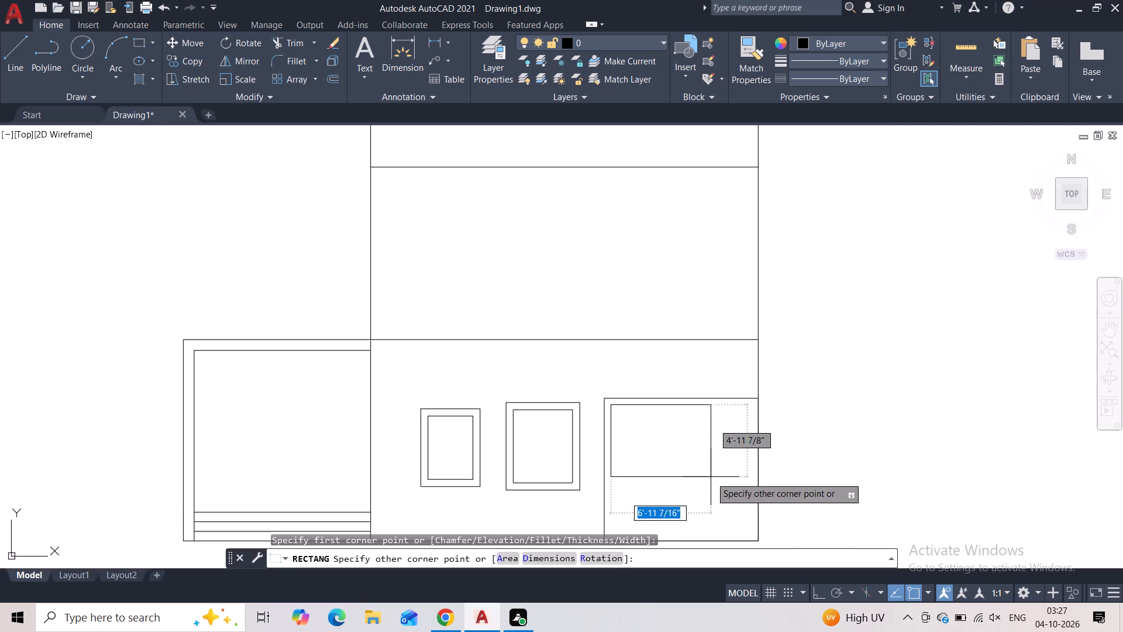
{"action": "left_click", "coordinate": [752, 503]}
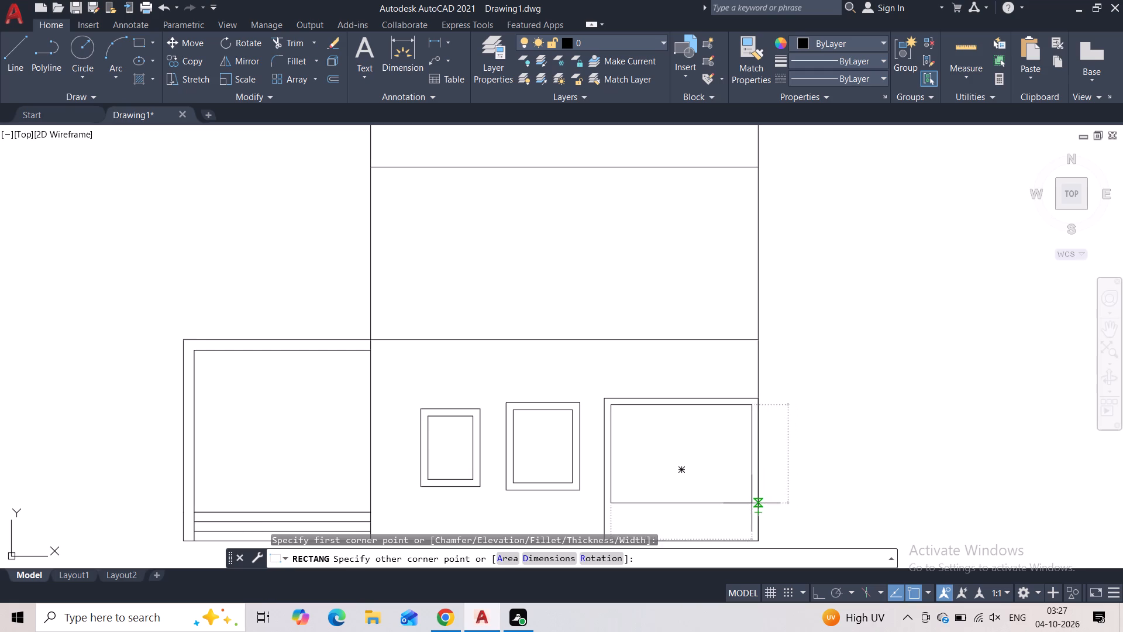
{"action": "middle_click_drag", "start_coordinate": [809, 445], "coordinate": [776, 345]}
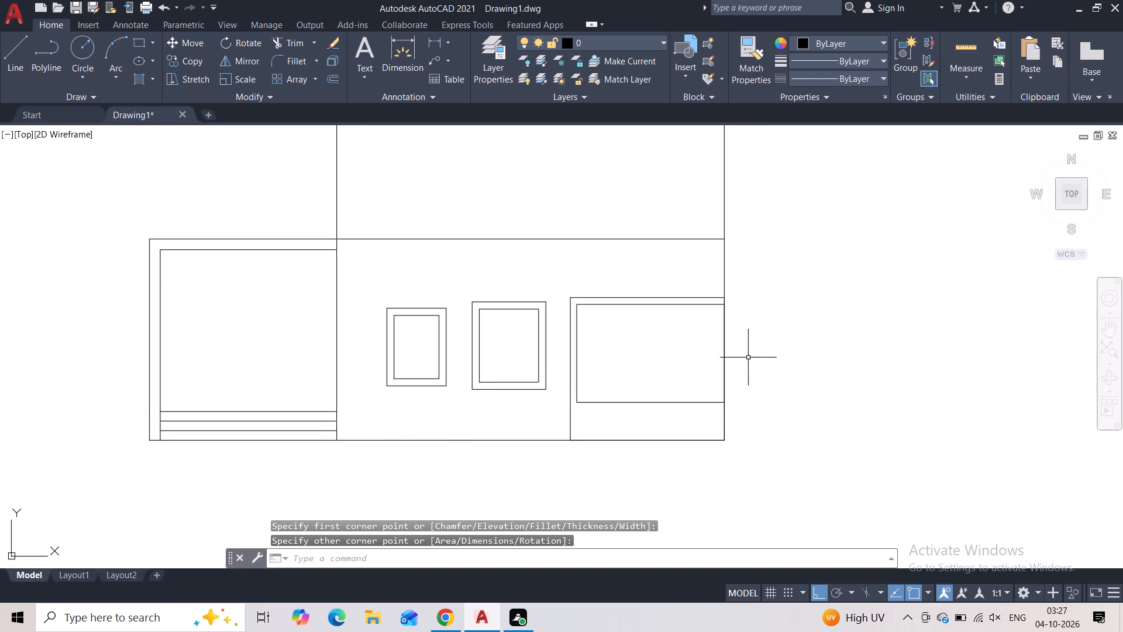
Move the new rectangle horizontally about 2" inward from the building's outer wall line.
{"action": "left_click", "coordinate": [714, 401]}
{"action": "scroll", "coordinate": [717, 297], "scroll_direction": "up", "scroll_amount": 4}
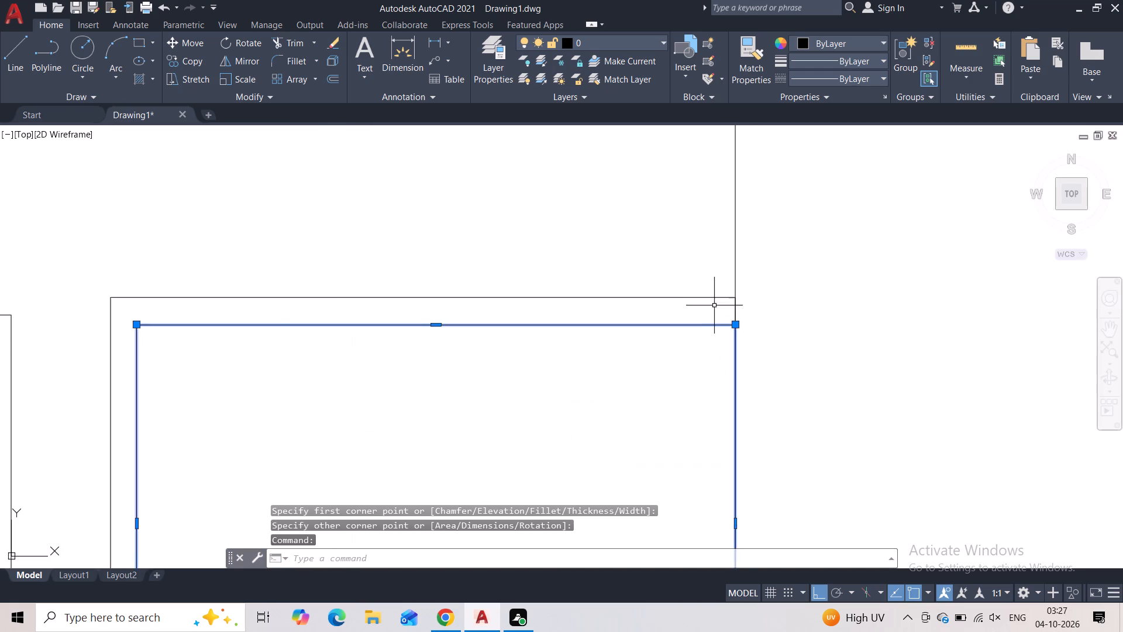
{"action": "left_click", "coordinate": [185, 47]}
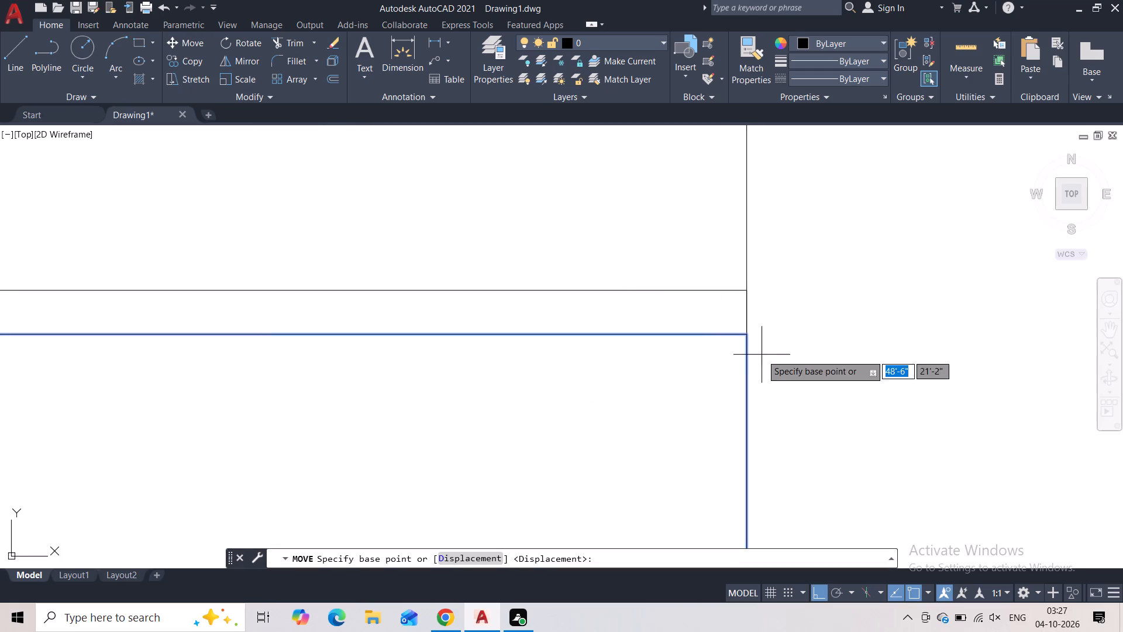
{"action": "left_click", "coordinate": [747, 332]}
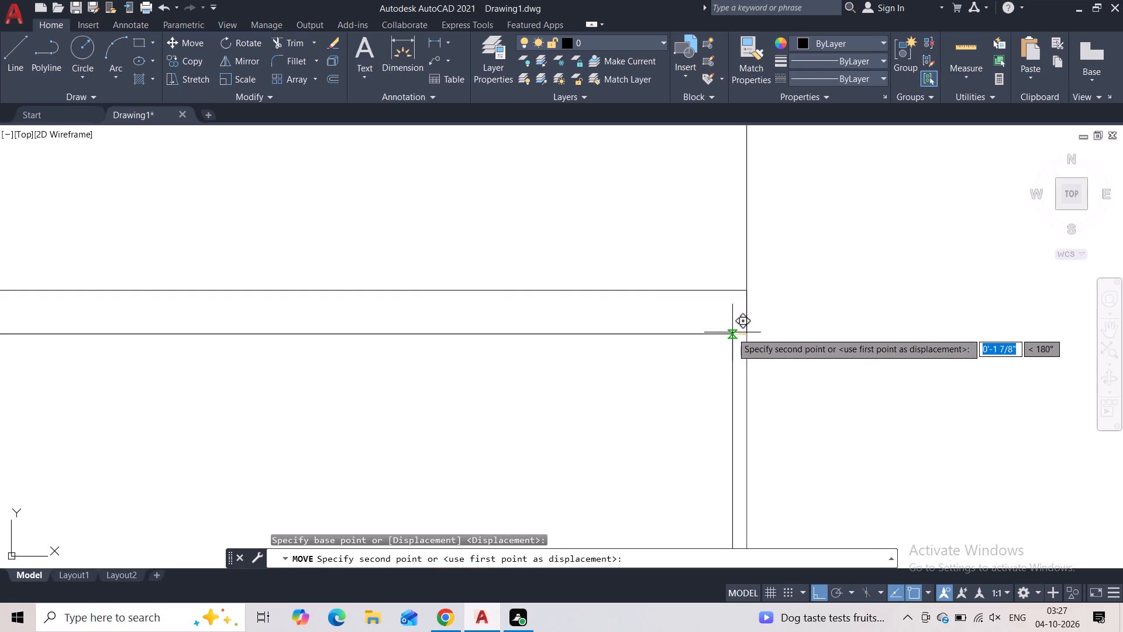
{"action": "left_click", "coordinate": [730, 333]}
{"action": "scroll", "coordinate": [800, 304], "scroll_direction": "down", "scroll_amount": 3}
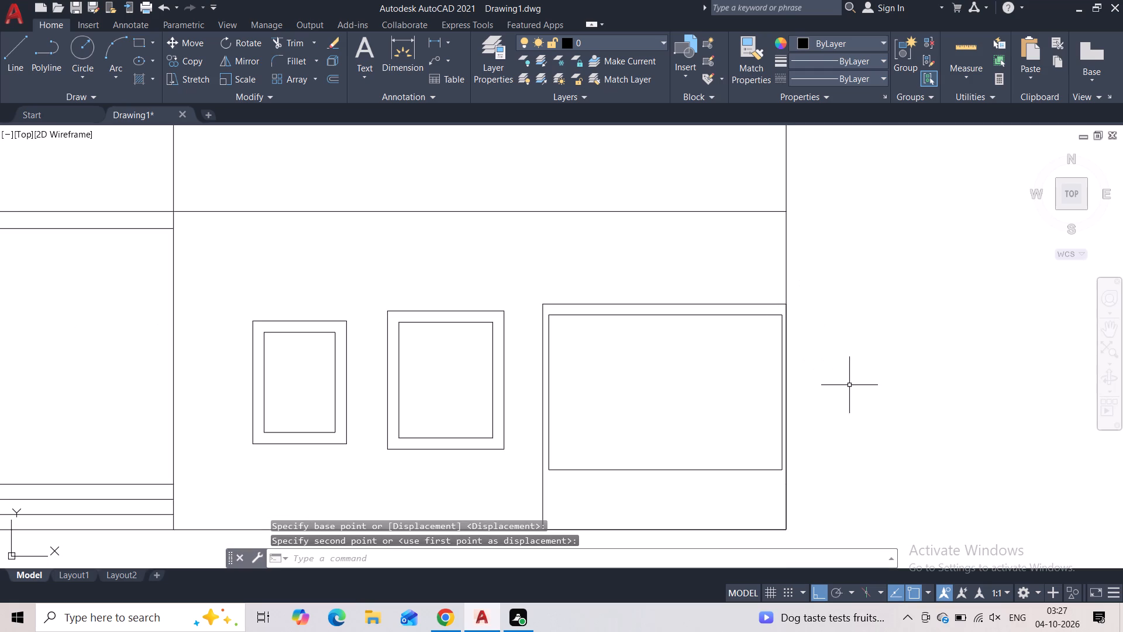
{"action": "middle_click_drag", "start_coordinate": [817, 402], "coordinate": [825, 331]}
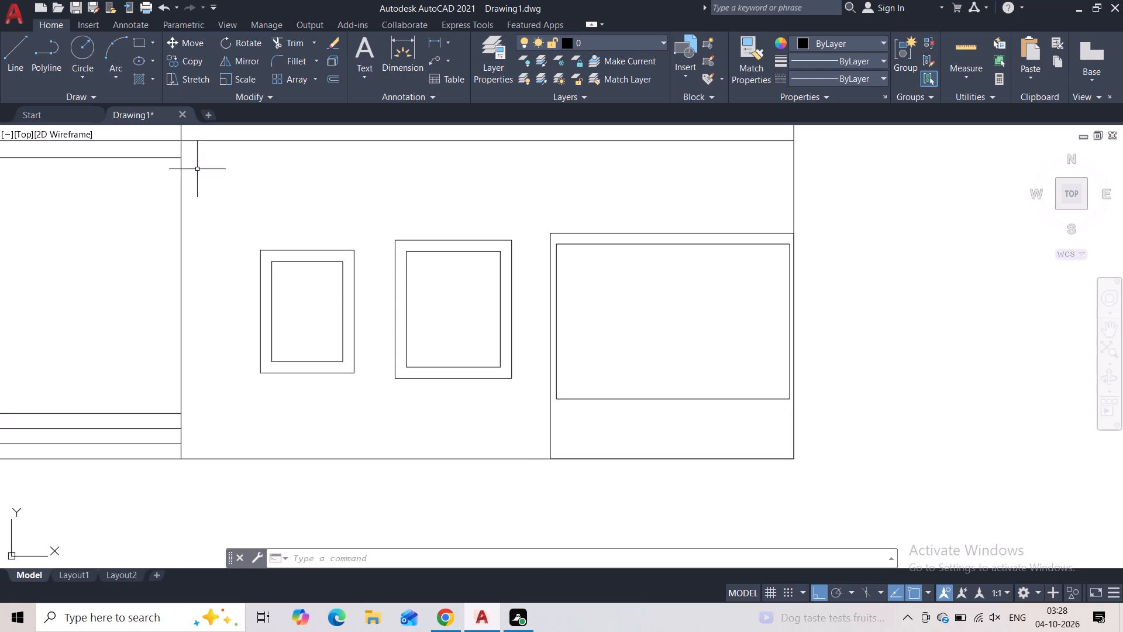
Draw a connecting rectangle about 4'-7" wide and 4'-5" high from the first window's inner upper corner into the second window.
{"action": "left_click", "coordinate": [133, 44]}
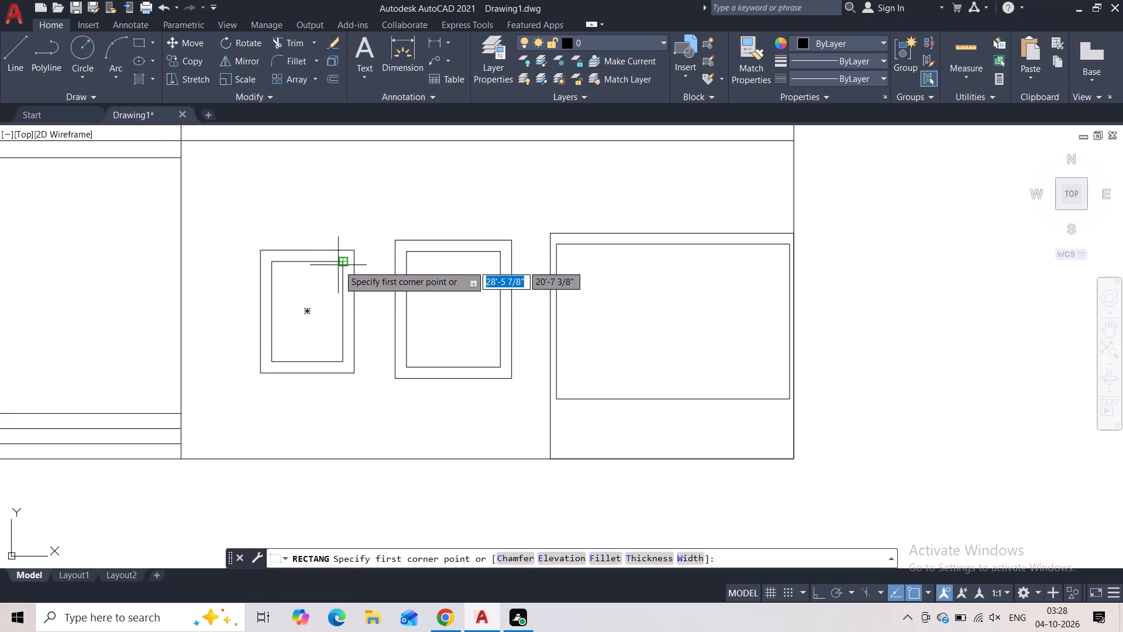
{"action": "left_click", "coordinate": [343, 264]}
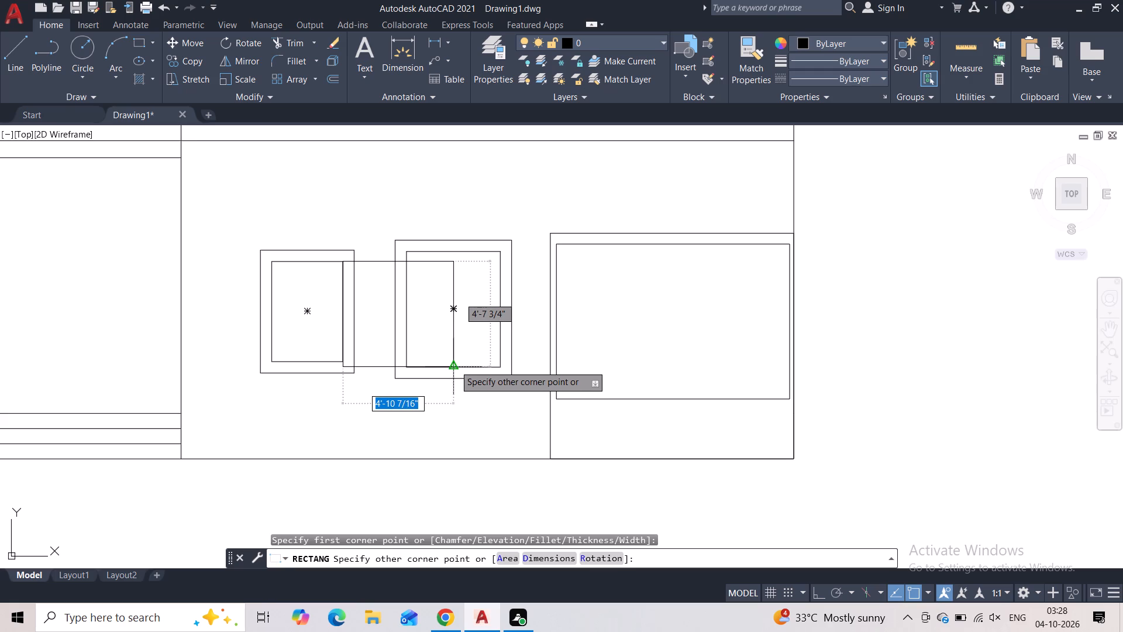
{"action": "scroll", "coordinate": [452, 361], "scroll_direction": "up", "scroll_amount": 3}
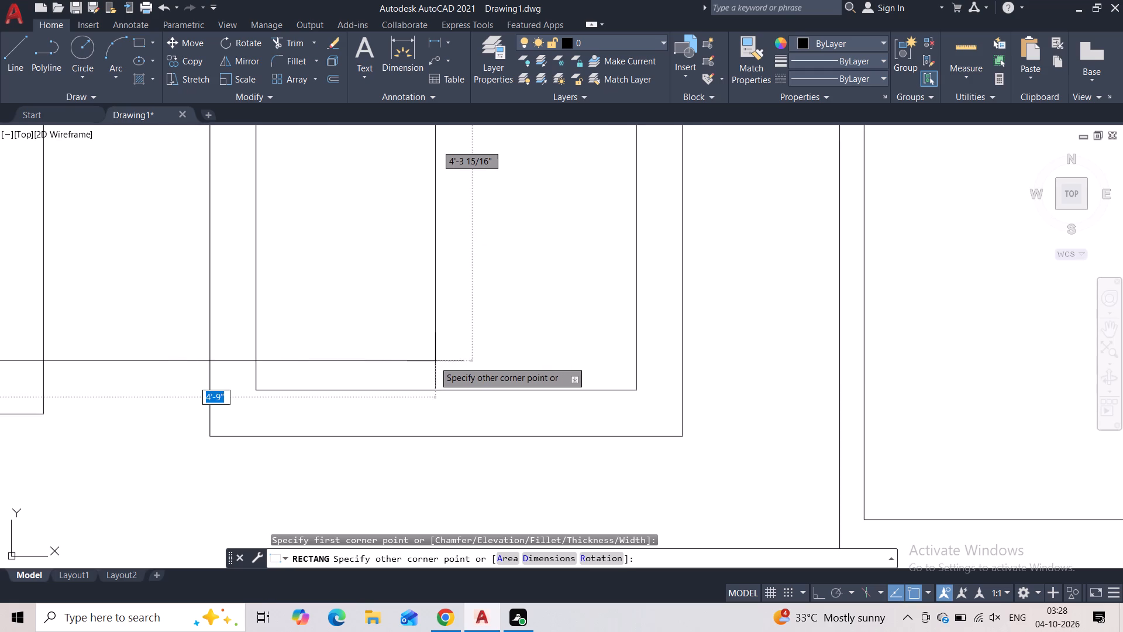
{"action": "scroll", "coordinate": [428, 362], "scroll_direction": "down", "scroll_amount": 2}
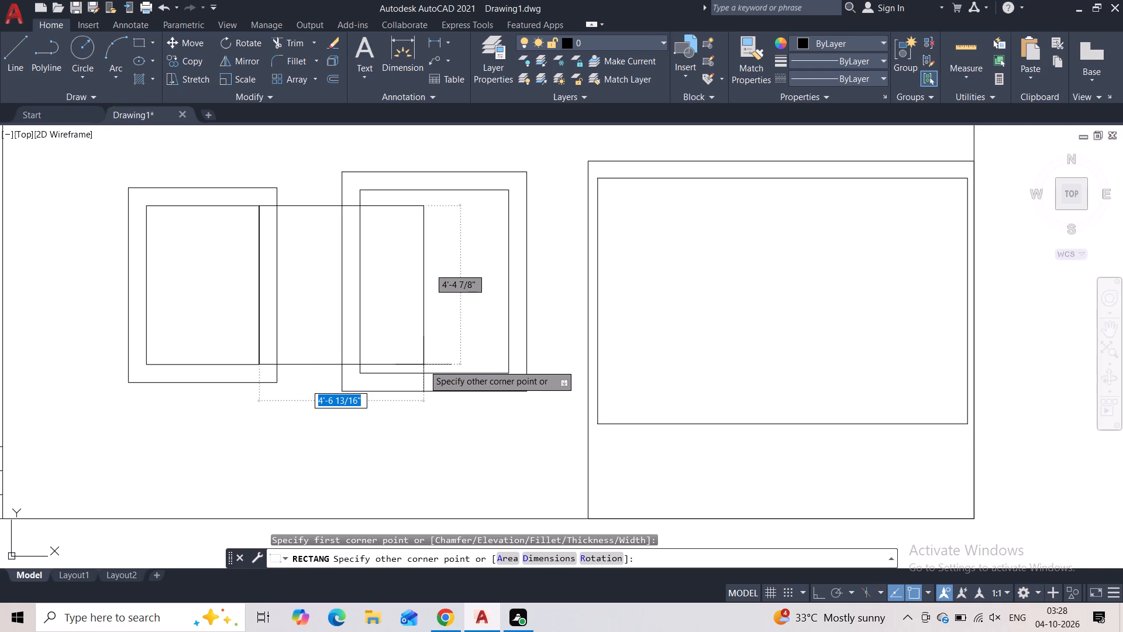
{"action": "left_click", "coordinate": [423, 365]}
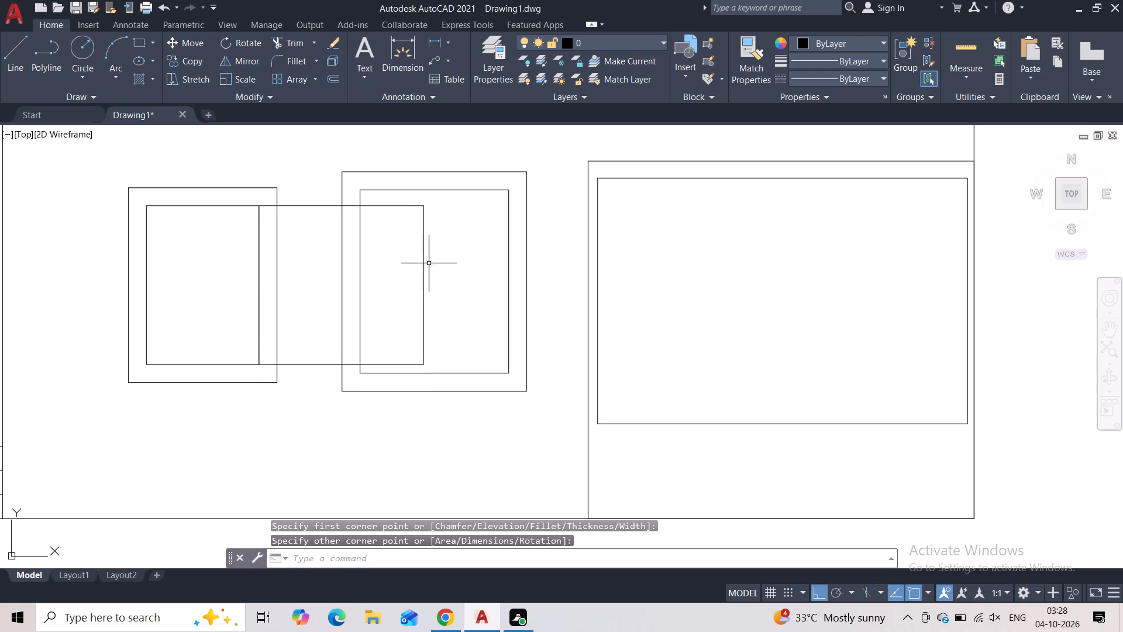
Move the second window's inner rectangle straight down to align its top edge with the connecting rectangle's top.
{"action": "left_click", "coordinate": [386, 190]}
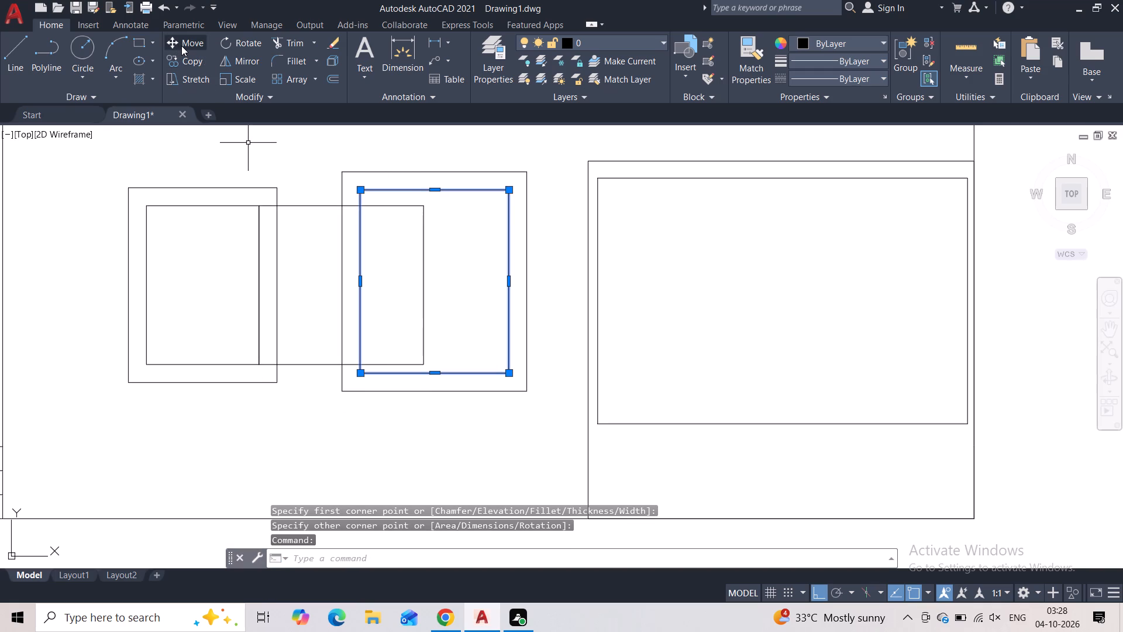
{"action": "left_click", "coordinate": [181, 46]}
{"action": "left_click", "coordinate": [364, 191]}
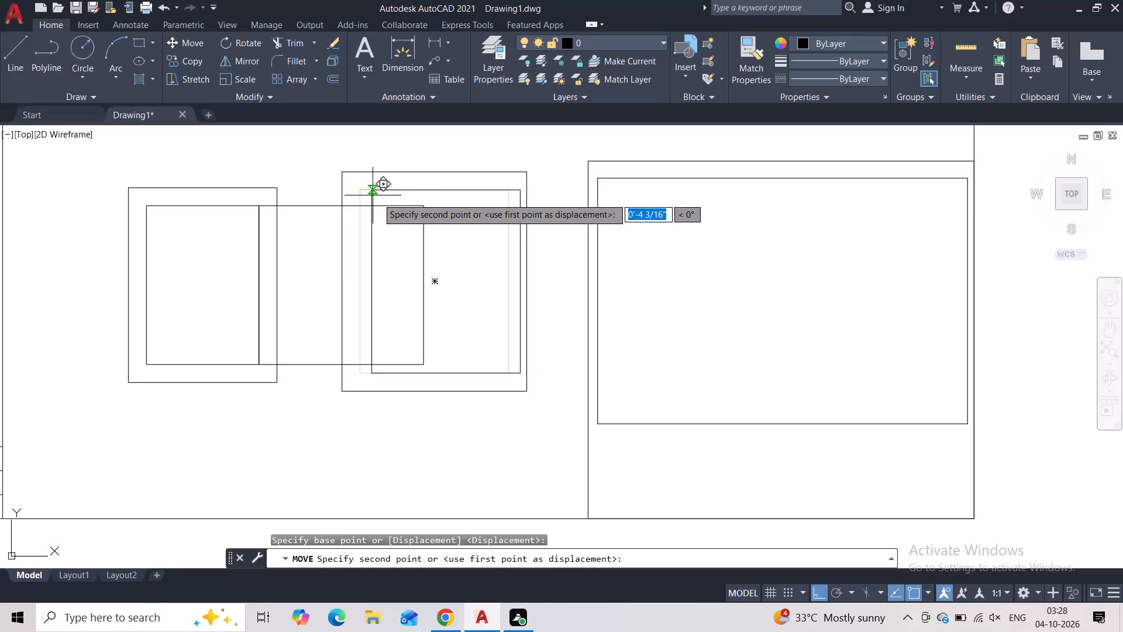
{"action": "left_click", "coordinate": [361, 206]}
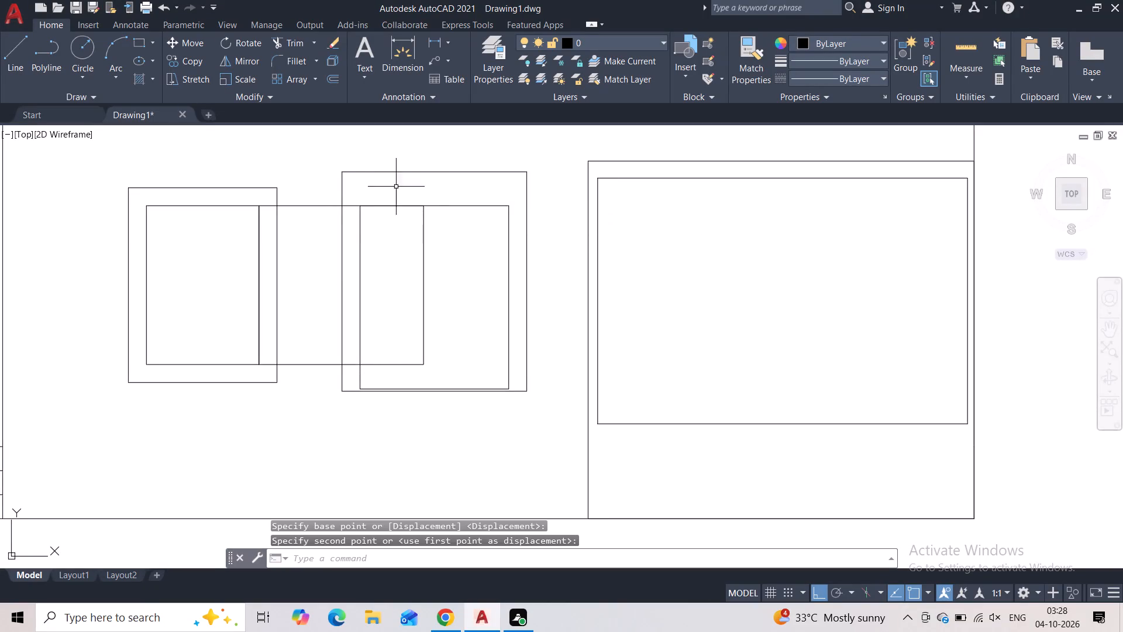
Stretch both bottom corners of the second window's inner rectangle up to the level of the connecting rectangle's bottom edge.
{"action": "left_click", "coordinate": [377, 389]}
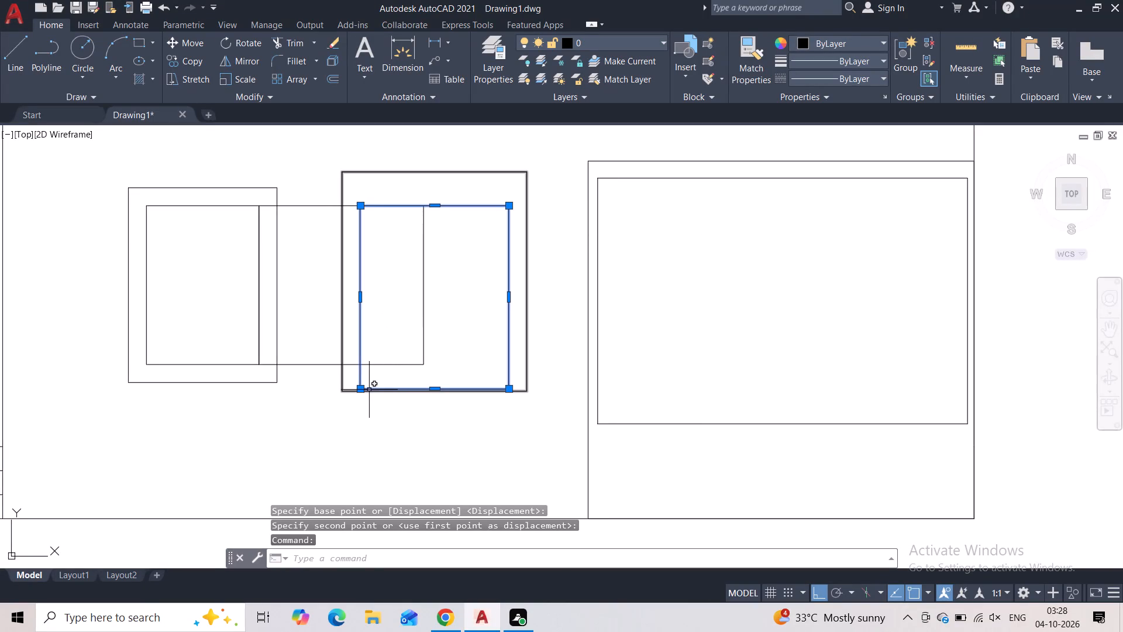
{"action": "left_click", "coordinate": [363, 389]}
{"action": "left_click", "coordinate": [360, 368]}
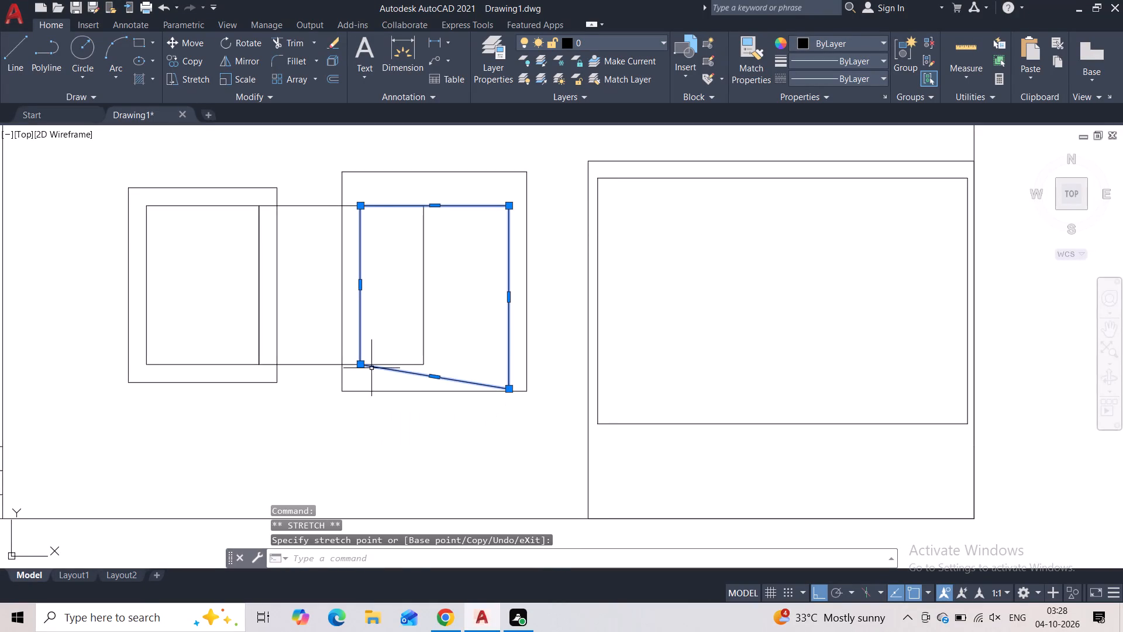
{"action": "left_click", "coordinate": [509, 391]}
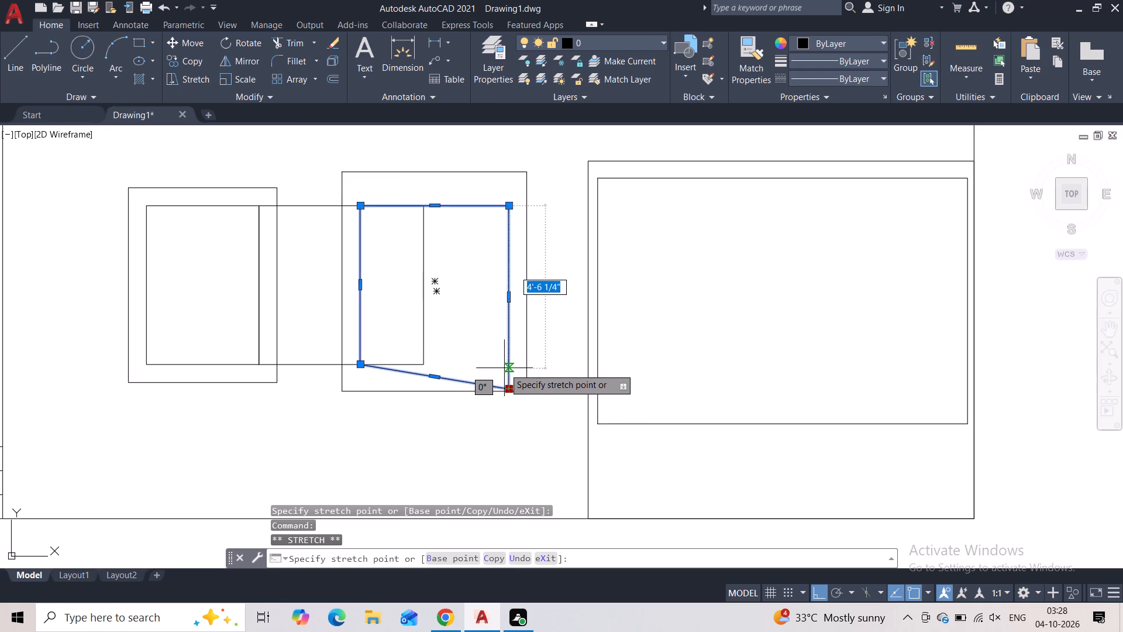
{"action": "left_click", "coordinate": [504, 364]}
{"action": "key", "text": "Escape"}
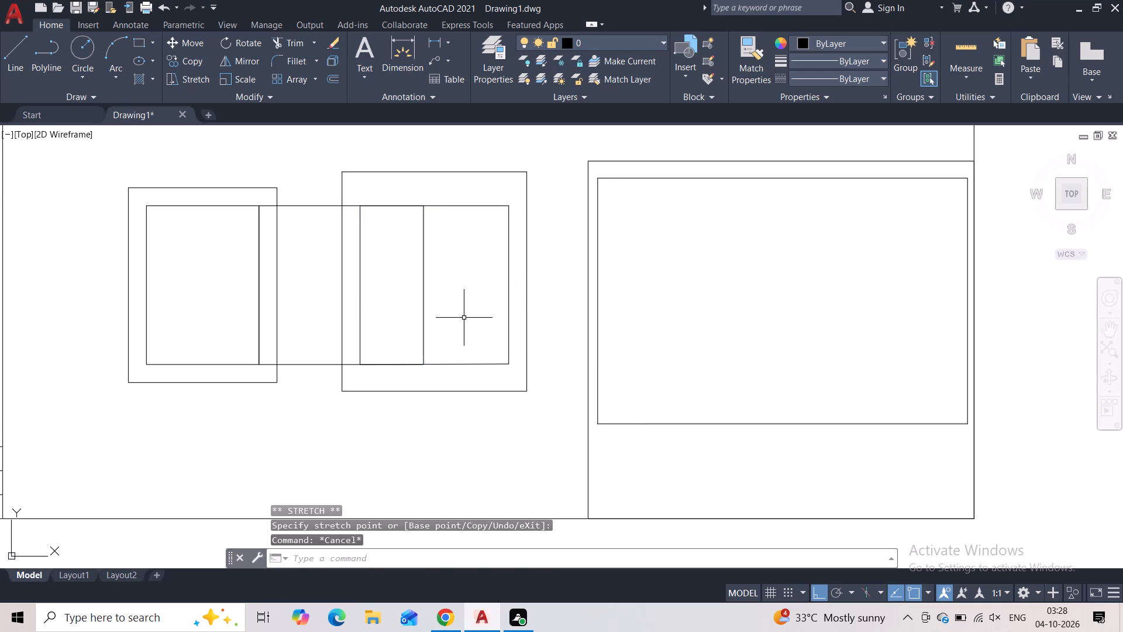
Trim both window frames' sides crossing the connecting rectangle, plus the second window's inner side line within it.
{"action": "scroll", "coordinate": [461, 321], "scroll_direction": "down", "scroll_amount": 1}
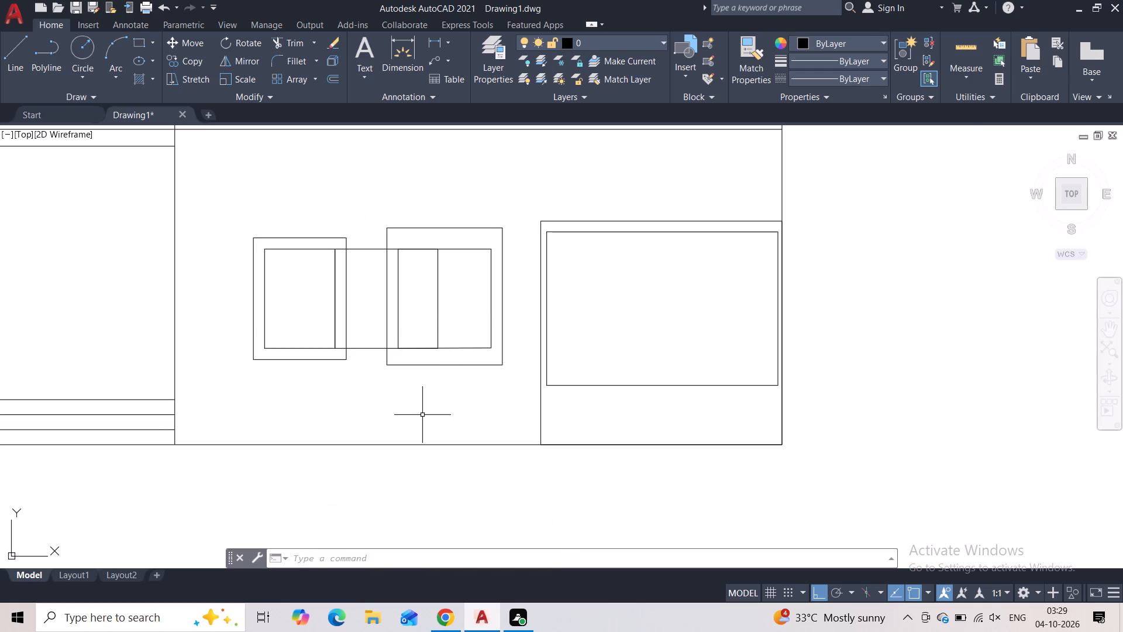
{"action": "scroll", "coordinate": [420, 319], "scroll_direction": "up", "scroll_amount": 1}
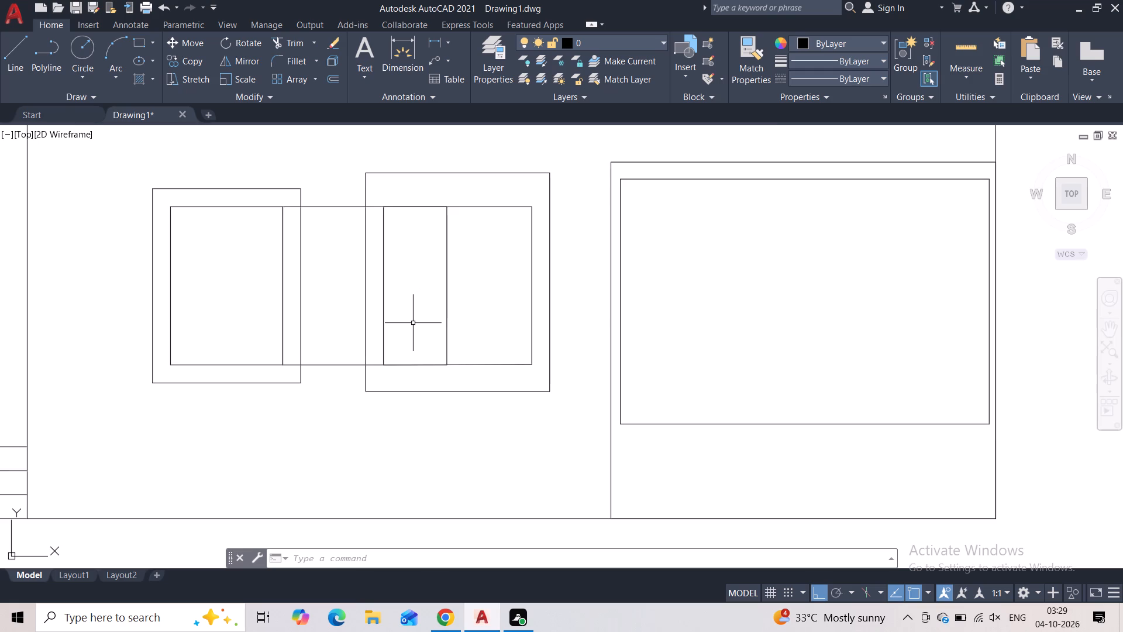
{"action": "scroll", "coordinate": [412, 323], "scroll_direction": "up", "scroll_amount": 1}
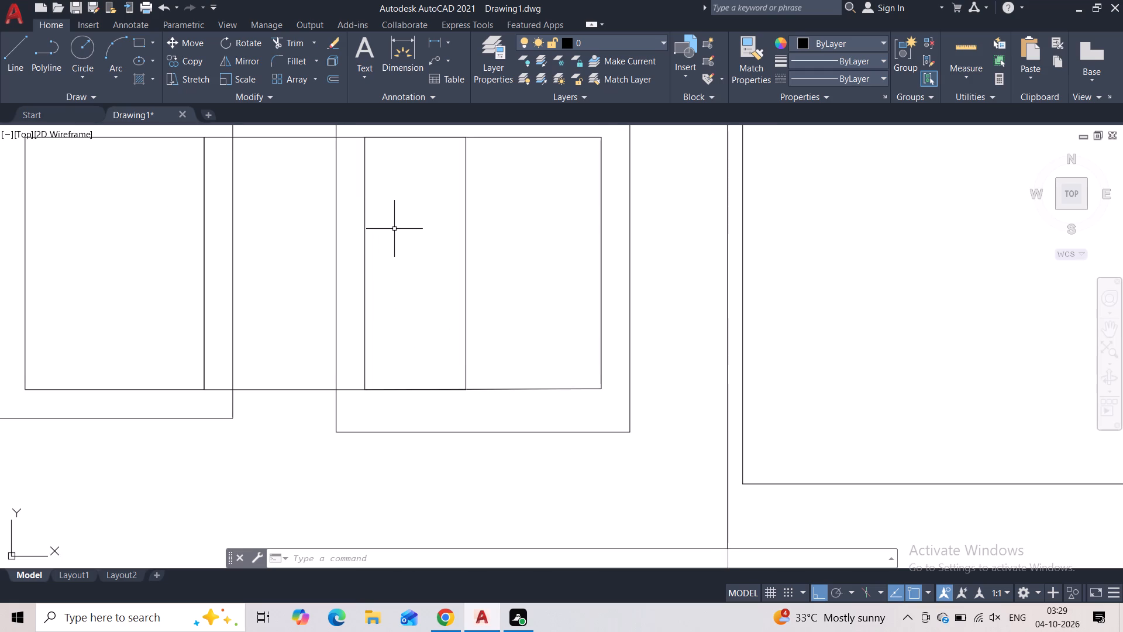
{"action": "middle_click_drag", "start_coordinate": [396, 228], "coordinate": [398, 265]}
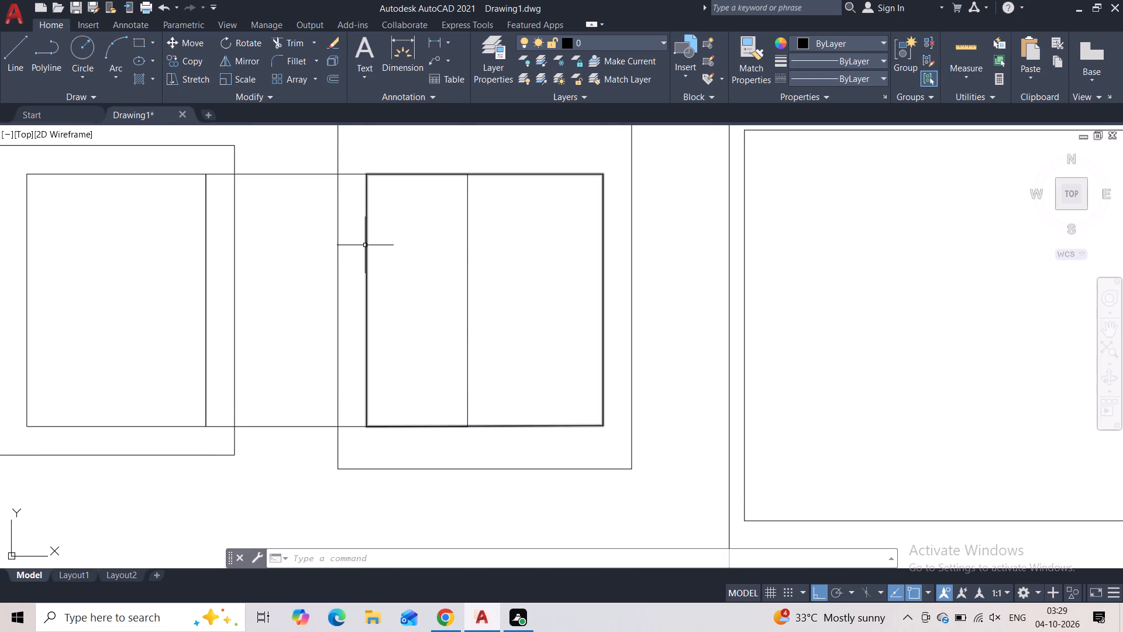
{"action": "left_click", "coordinate": [278, 47]}
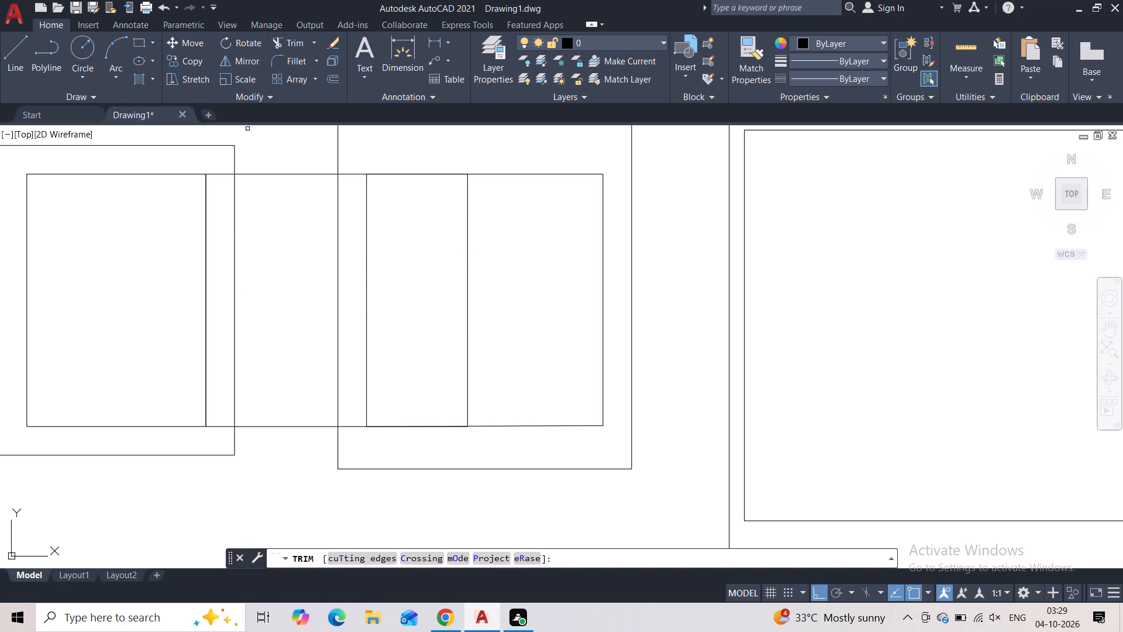
{"action": "left_click_drag", "start_coordinate": [220, 261], "coordinate": [181, 277]}
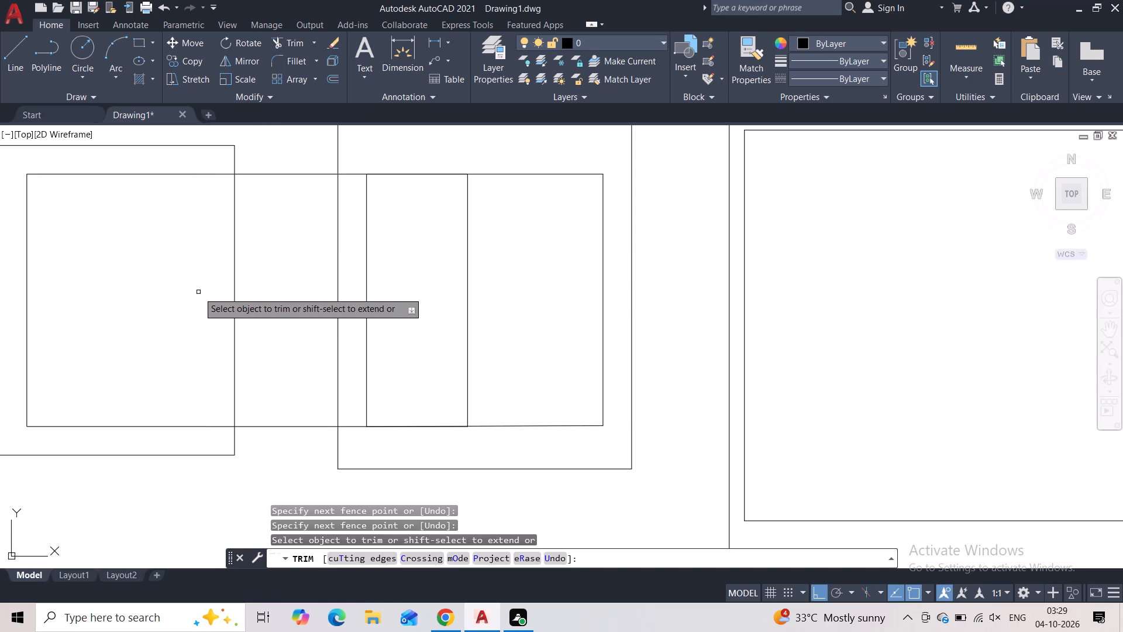
{"action": "key", "text": "ctrl+z"}
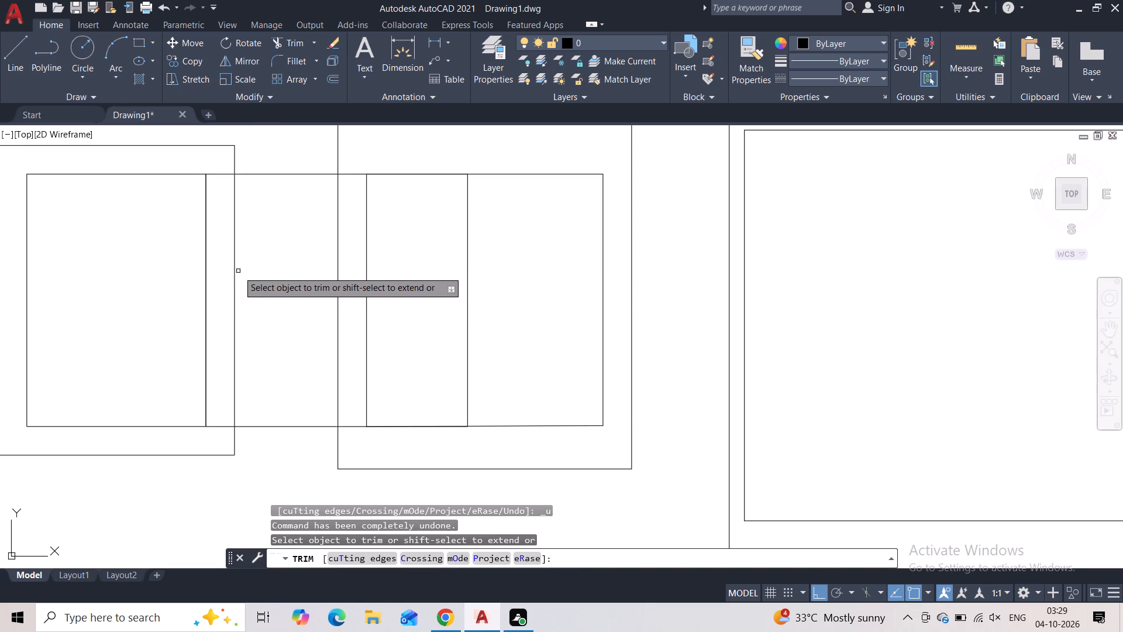
{"action": "left_click_drag", "start_coordinate": [240, 262], "coordinate": [239, 278]}
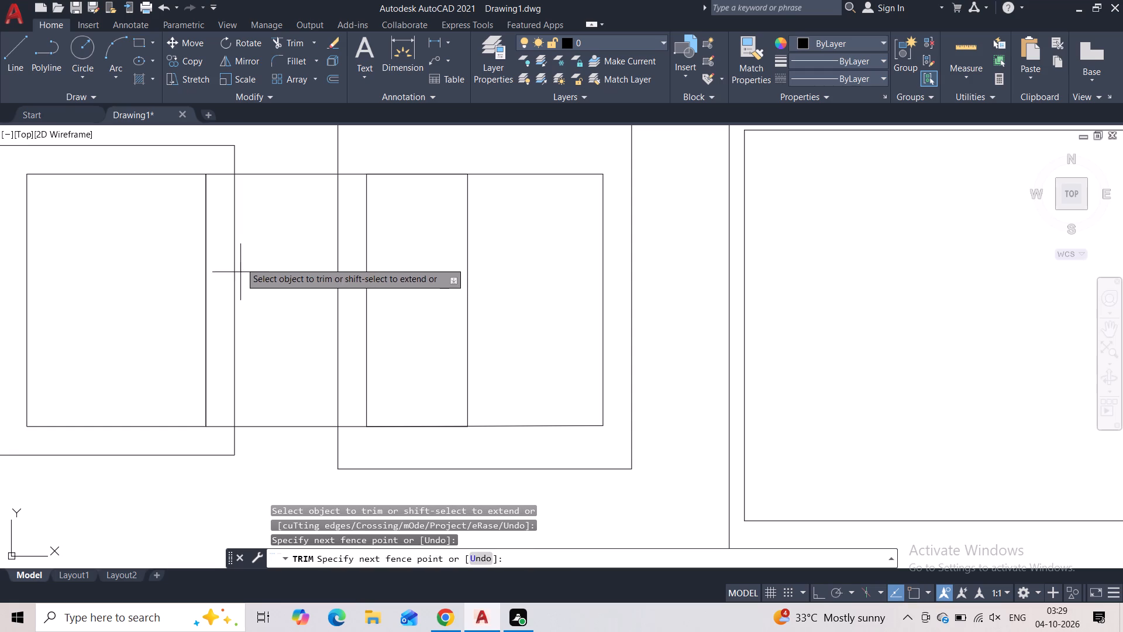
{"action": "left_click_drag", "start_coordinate": [239, 278], "coordinate": [230, 289]}
{"action": "left_click_drag", "start_coordinate": [315, 255], "coordinate": [342, 290]}
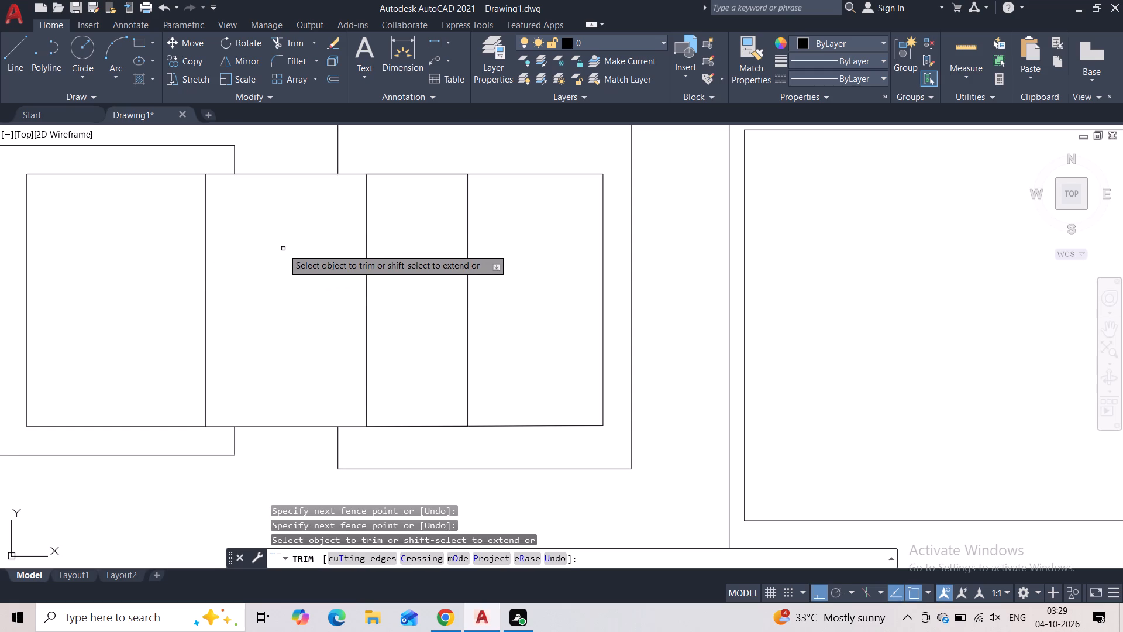
{"action": "scroll", "coordinate": [393, 227], "scroll_direction": "down", "scroll_amount": 1}
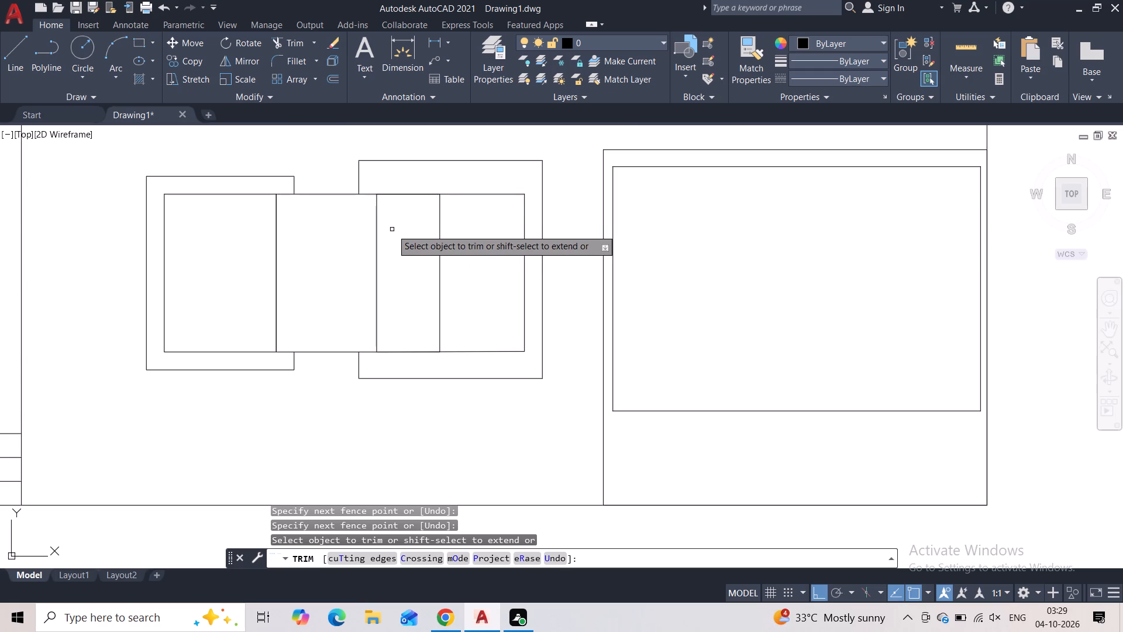
{"action": "left_click", "coordinate": [377, 256]}
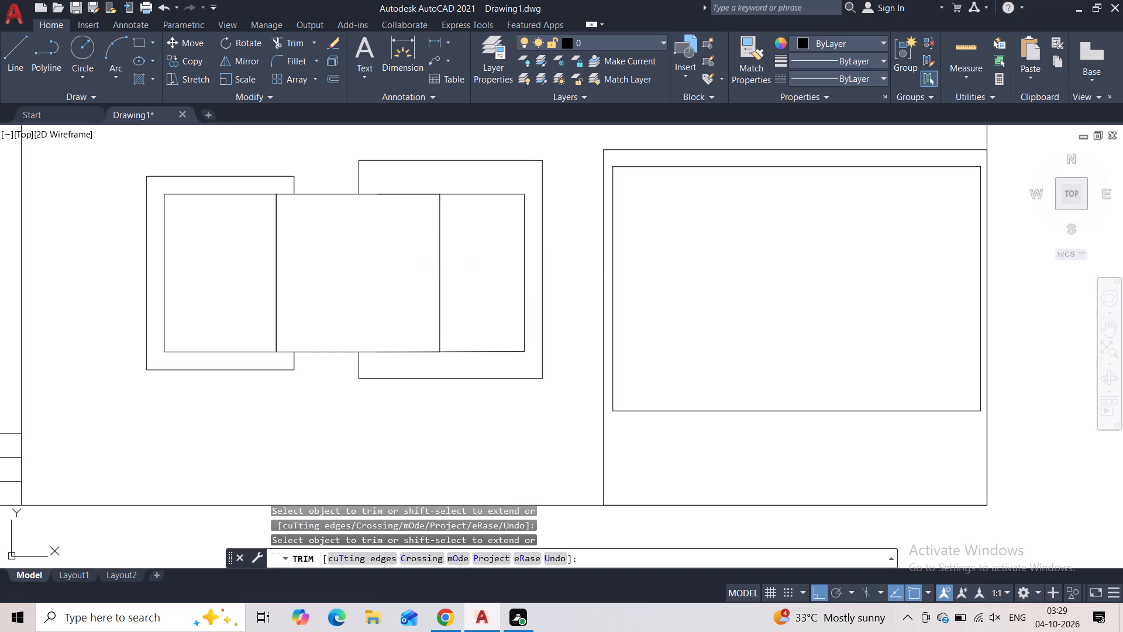
{"action": "key", "text": "Escape"}
{"action": "scroll", "coordinate": [383, 236], "scroll_direction": "down", "scroll_amount": 1}
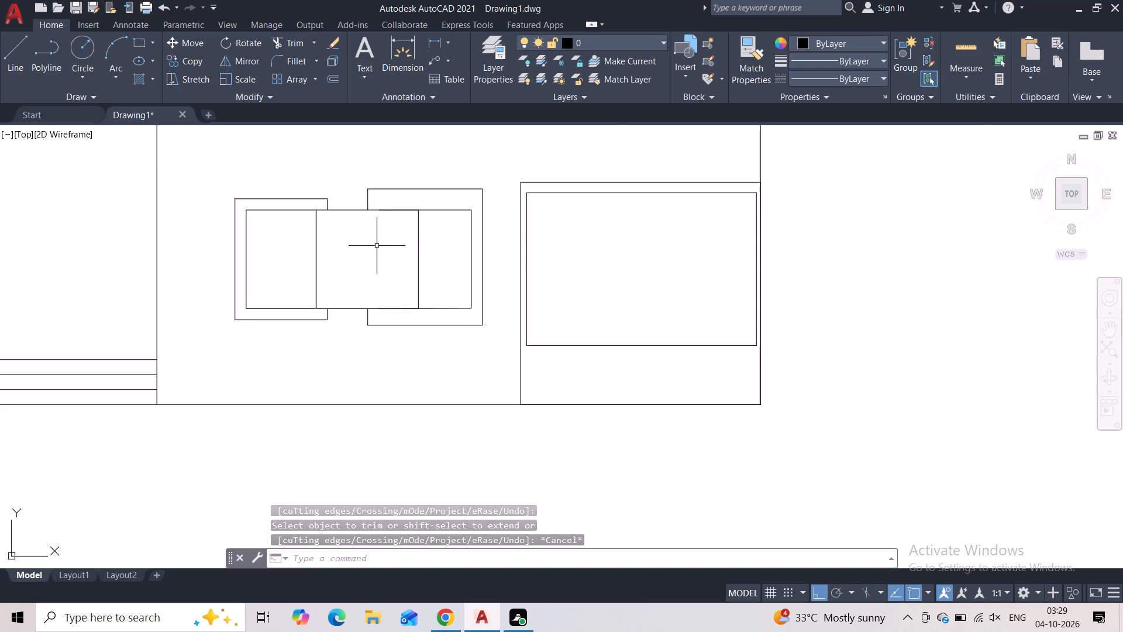
Draw a narrow vertical rectangle about 10" wide and 14'-0" high through the first window, from the base line to the floor line.
{"action": "scroll", "coordinate": [377, 246], "scroll_direction": "down", "scroll_amount": 1}
{"action": "middle_click_drag", "start_coordinate": [352, 192], "coordinate": [315, 320]}
{"action": "scroll", "coordinate": [312, 320], "scroll_direction": "down", "scroll_amount": 1}
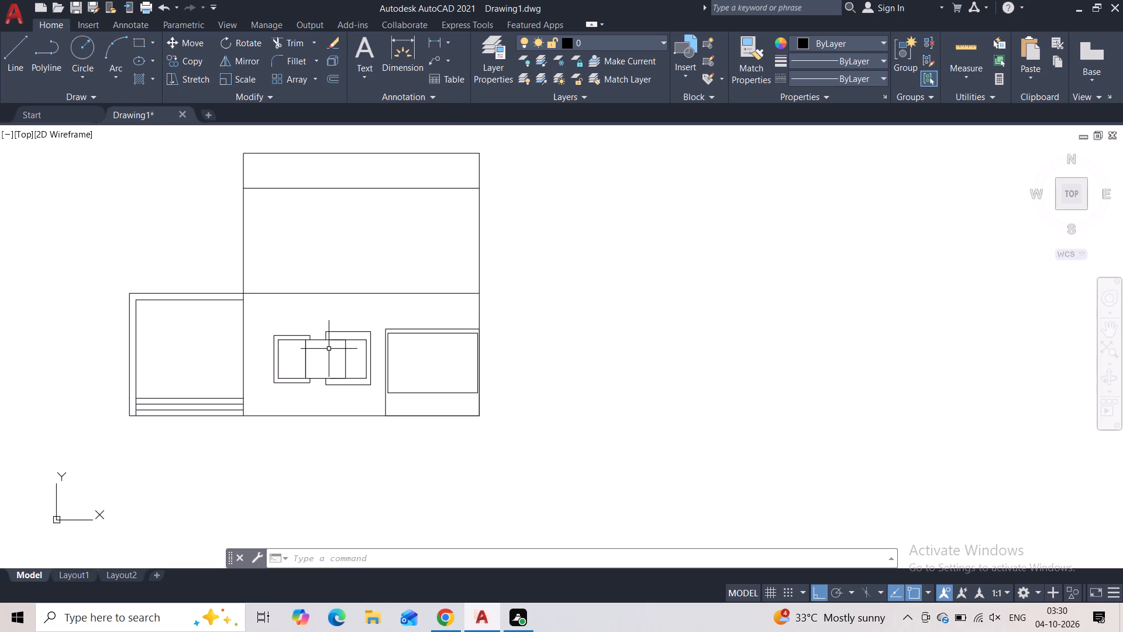
{"action": "middle_click_drag", "start_coordinate": [350, 269], "coordinate": [351, 272]}
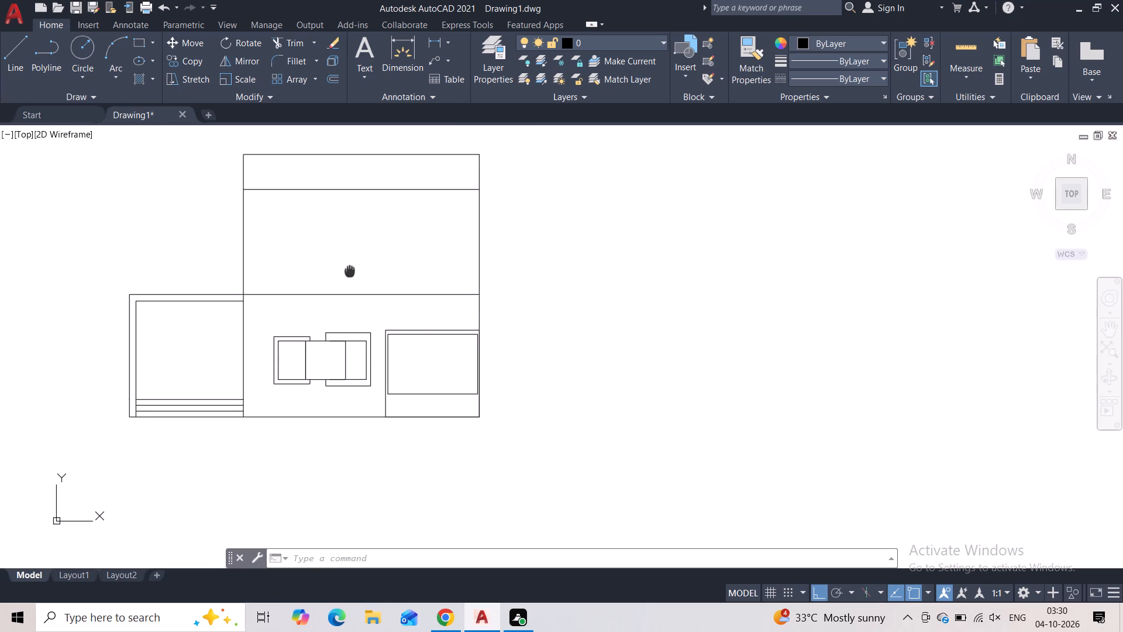
{"action": "middle_click_drag", "start_coordinate": [351, 272], "coordinate": [357, 281]}
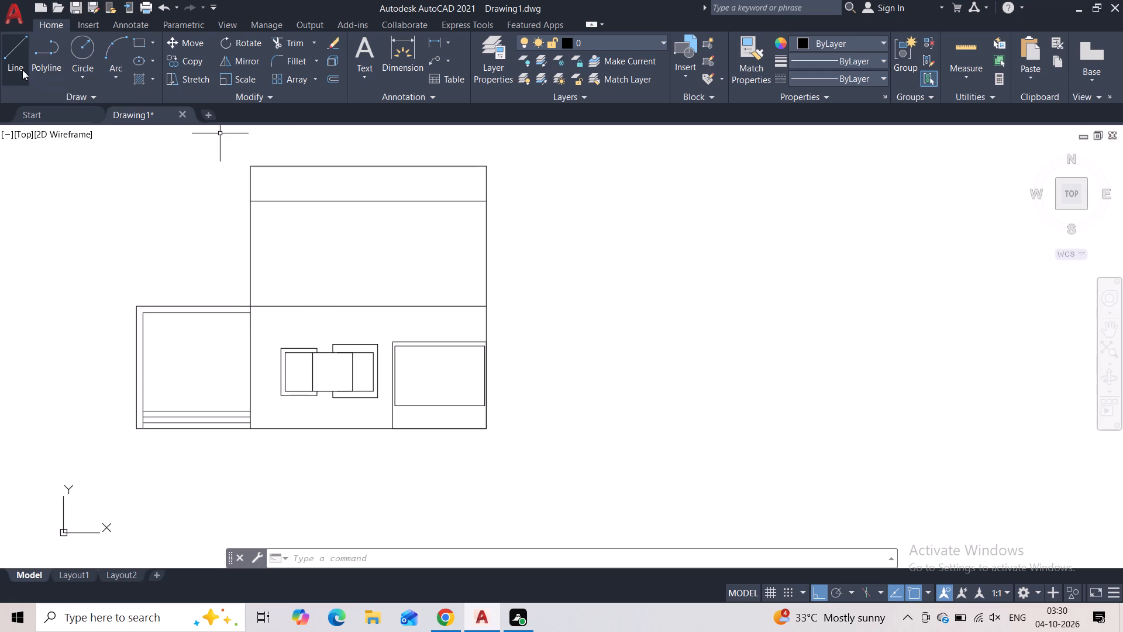
{"action": "left_click", "coordinate": [135, 44]}
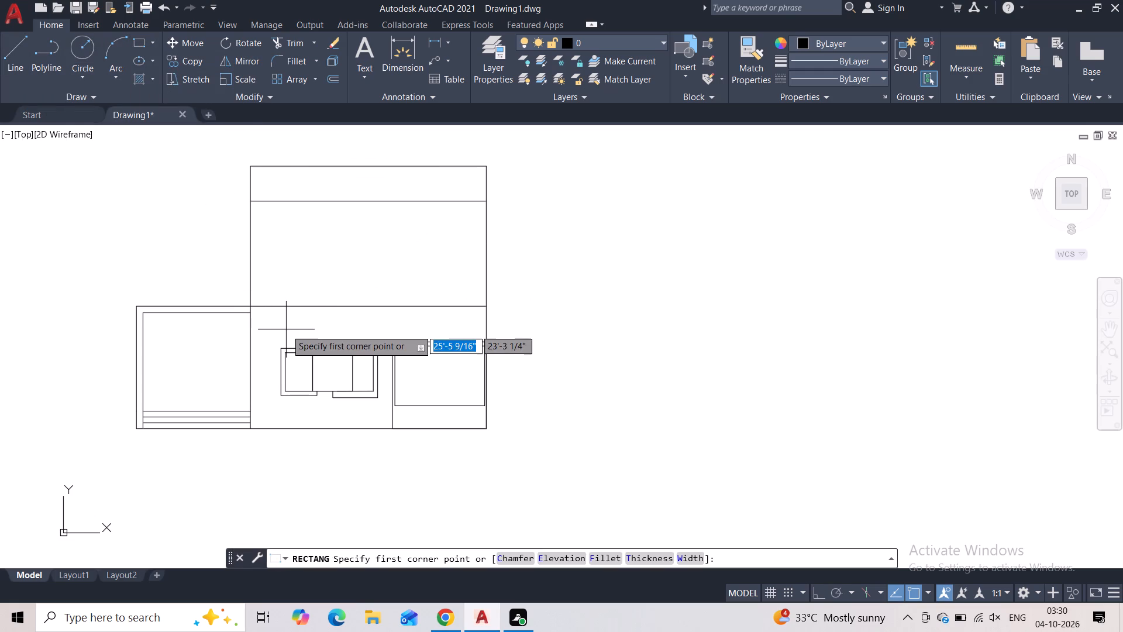
{"action": "scroll", "coordinate": [286, 329], "scroll_direction": "up", "scroll_amount": 1}
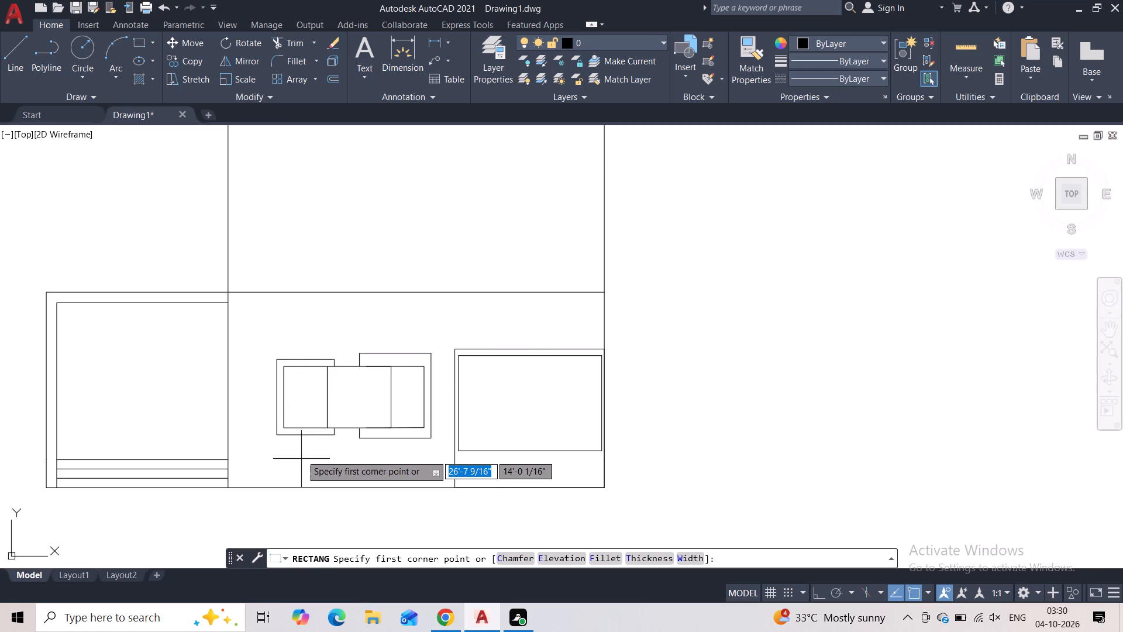
{"action": "left_click", "coordinate": [284, 487]}
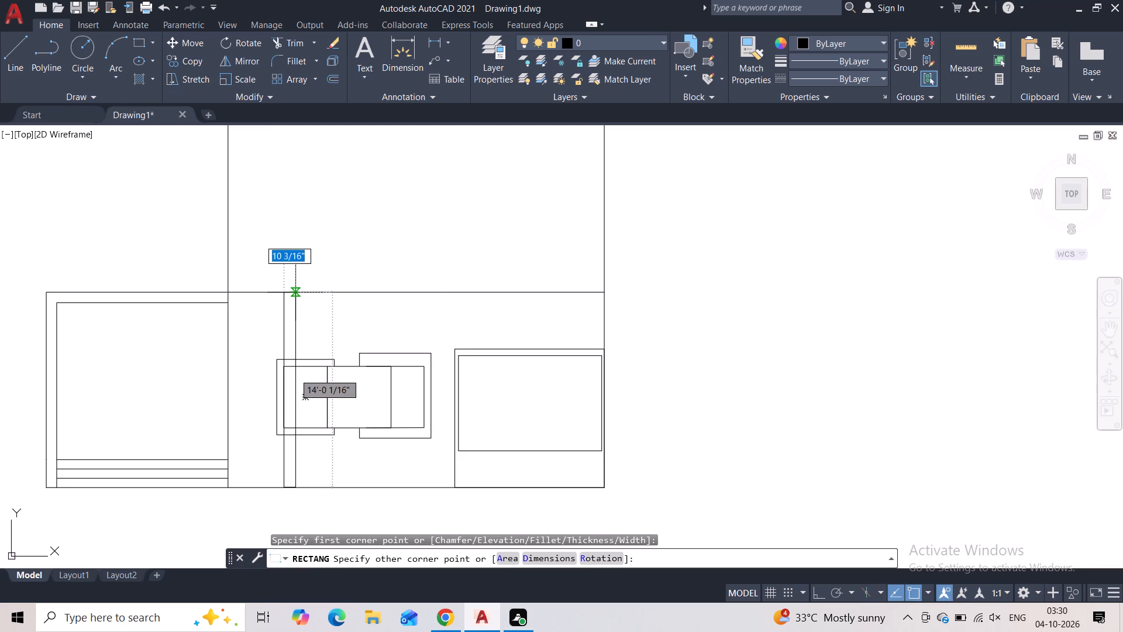
{"action": "left_click", "coordinate": [295, 293]}
{"action": "scroll", "coordinate": [376, 241], "scroll_direction": "down", "scroll_amount": 1}
{"action": "middle_click_drag", "start_coordinate": [384, 224], "coordinate": [387, 321]}
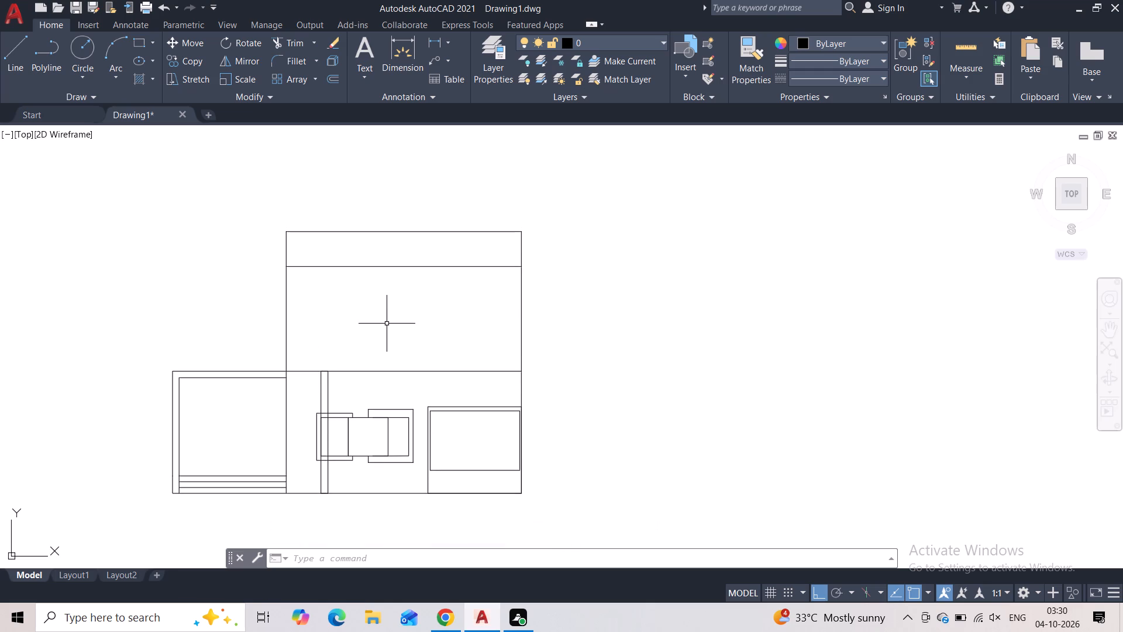
{"action": "key", "text": "h"}
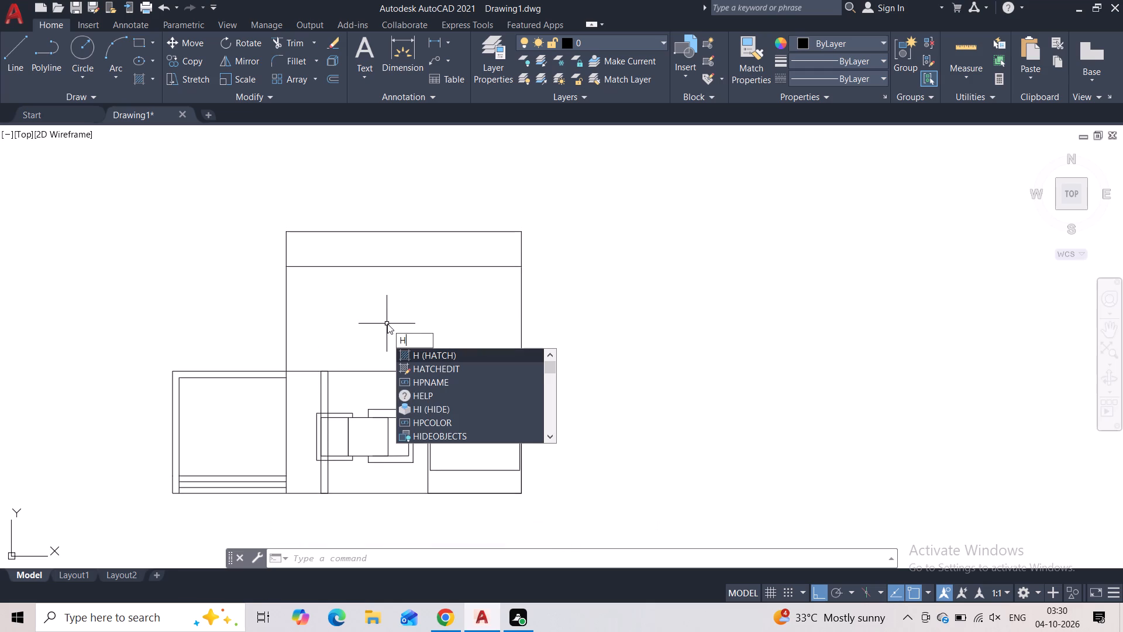
{"action": "key", "text": "Escape"}
Draw an upper-storey box outline with lines, rising above the large opening's inner side, about 20'-10" wide and 7'-8" high, projecting beyond the building's side.
{"action": "scroll", "coordinate": [353, 340], "scroll_direction": "up", "scroll_amount": 1}
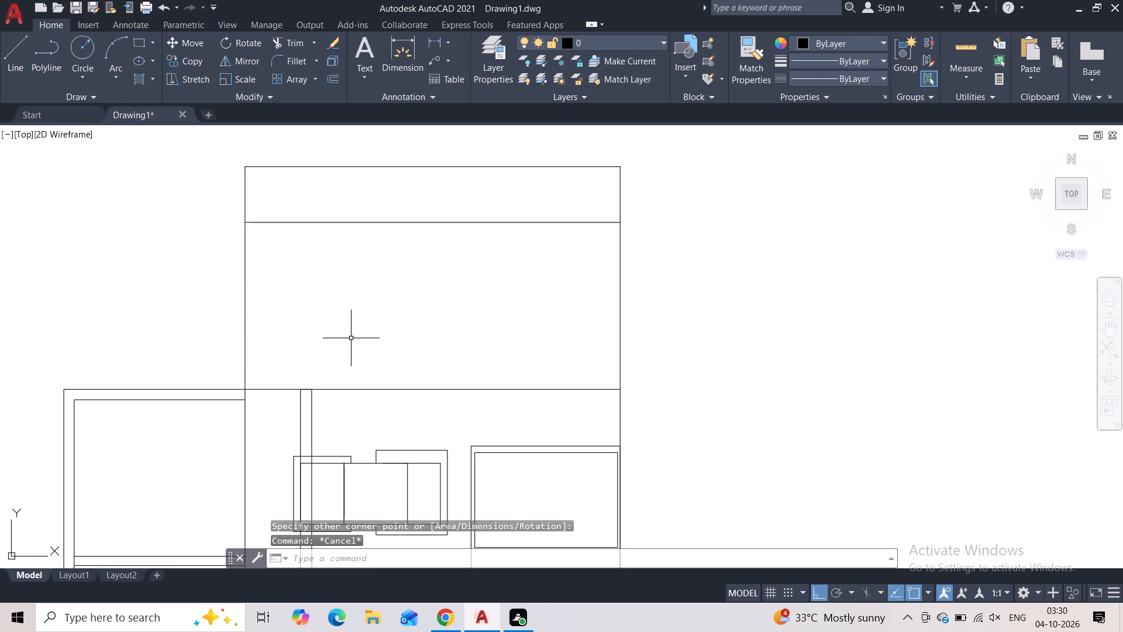
{"action": "middle_click_drag", "start_coordinate": [351, 338], "coordinate": [483, 288]}
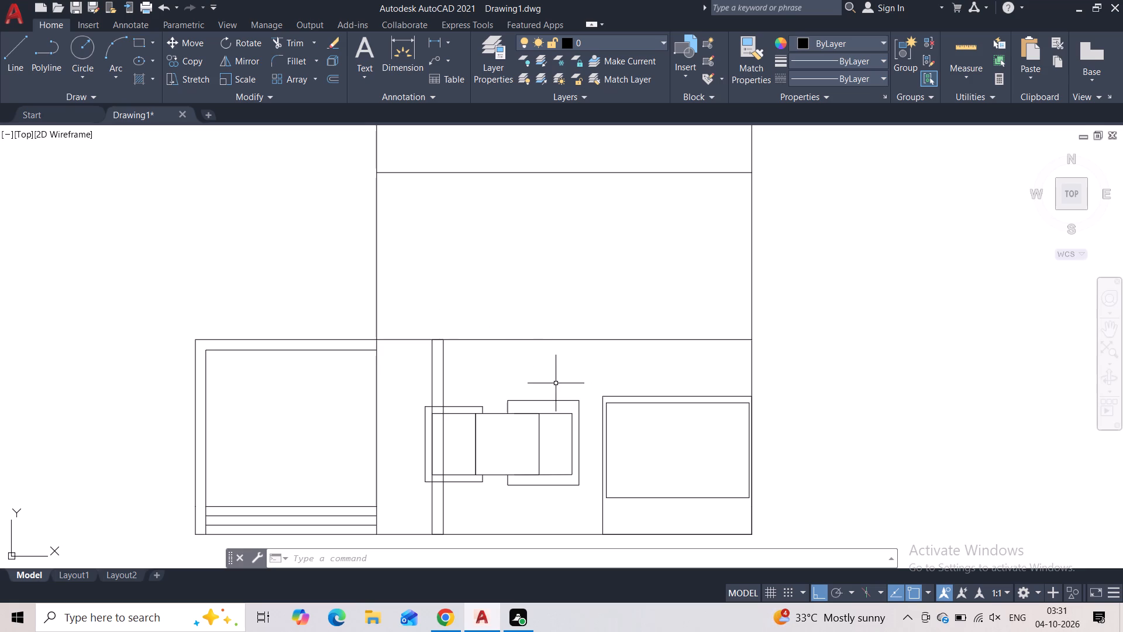
{"action": "left_click", "coordinate": [28, 56]}
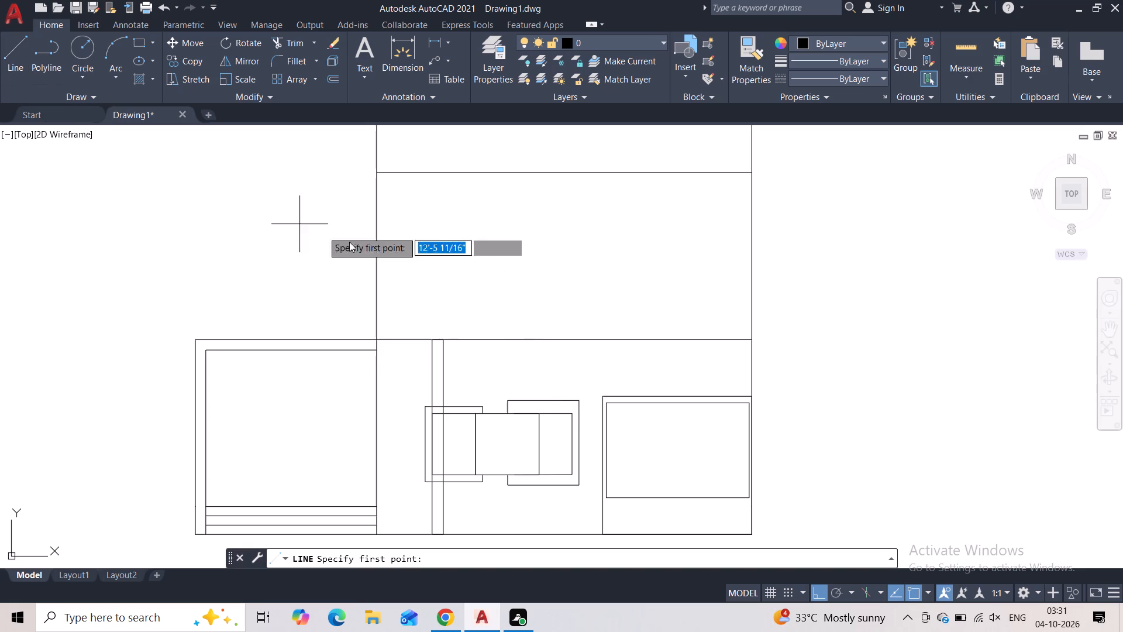
{"action": "left_click", "coordinate": [604, 336]}
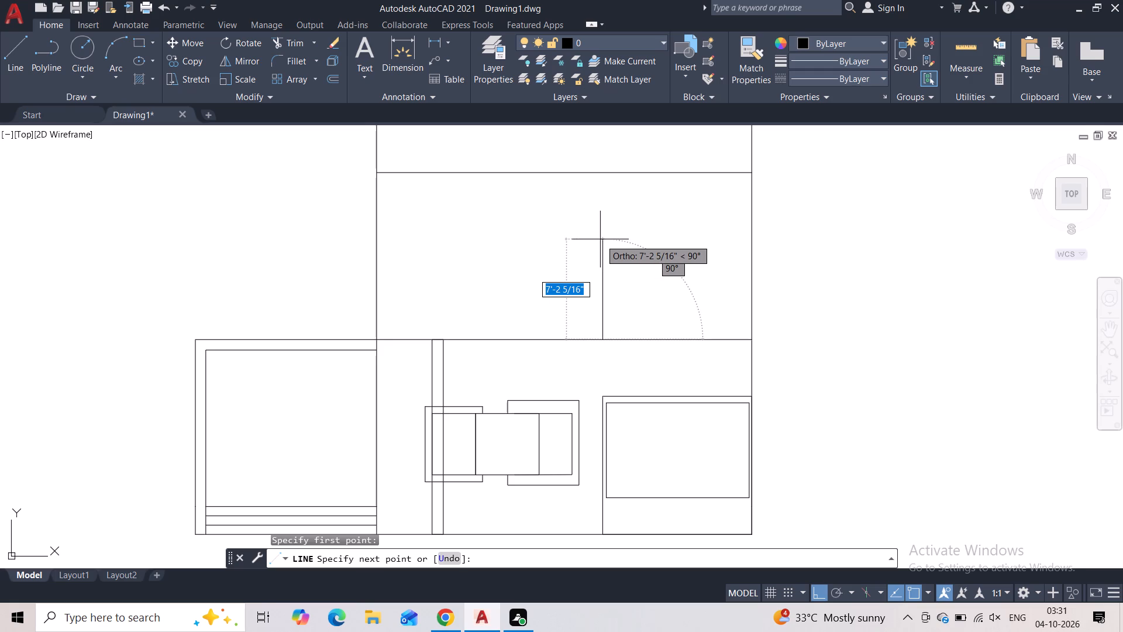
{"action": "left_click", "coordinate": [598, 222]}
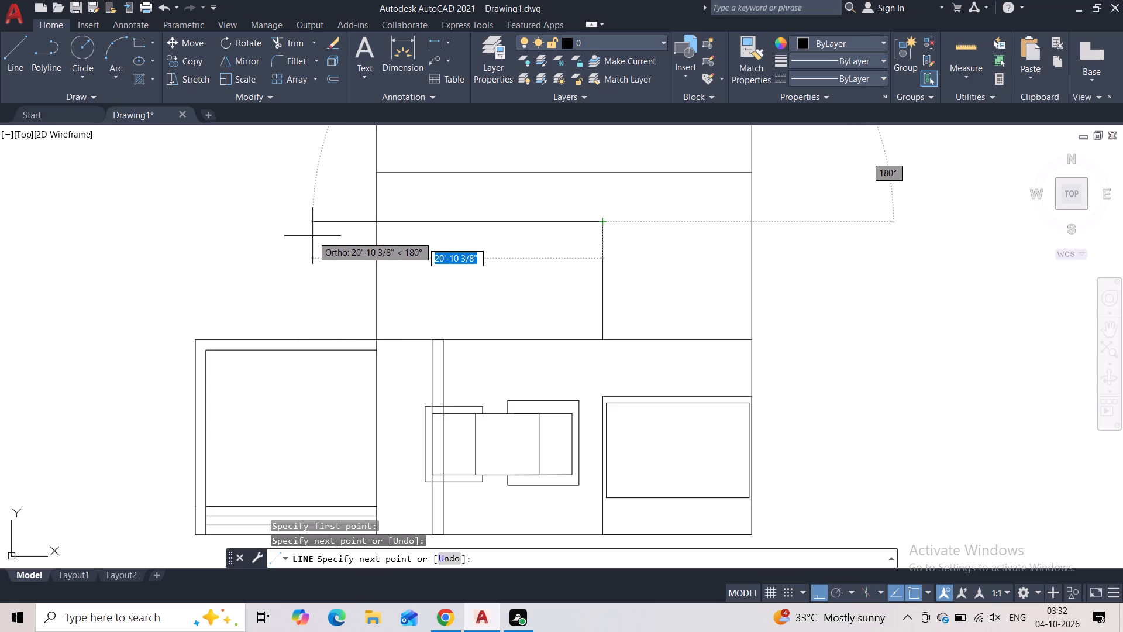
{"action": "left_click", "coordinate": [313, 236]}
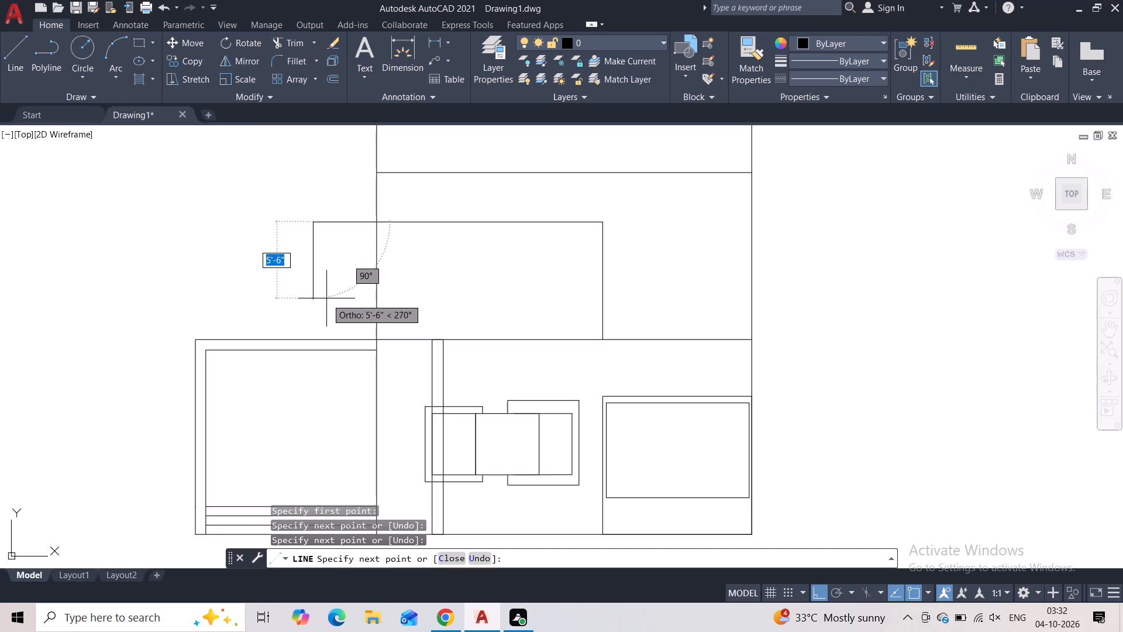
{"action": "left_click", "coordinate": [325, 328]}
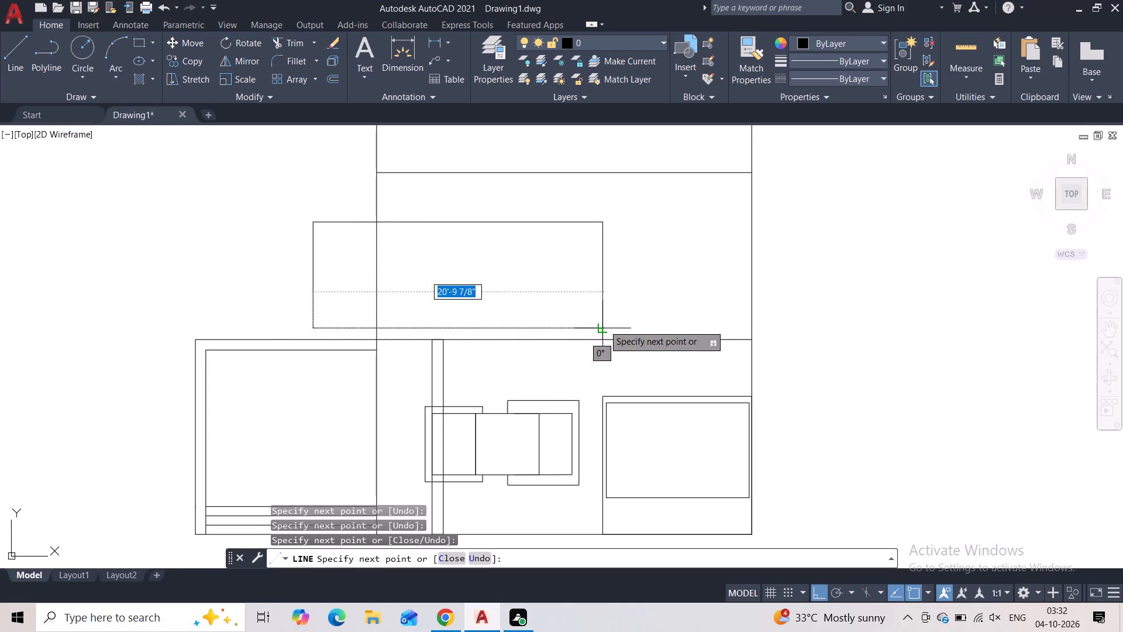
{"action": "left_click", "coordinate": [604, 325]}
{"action": "key", "text": "Escape"}
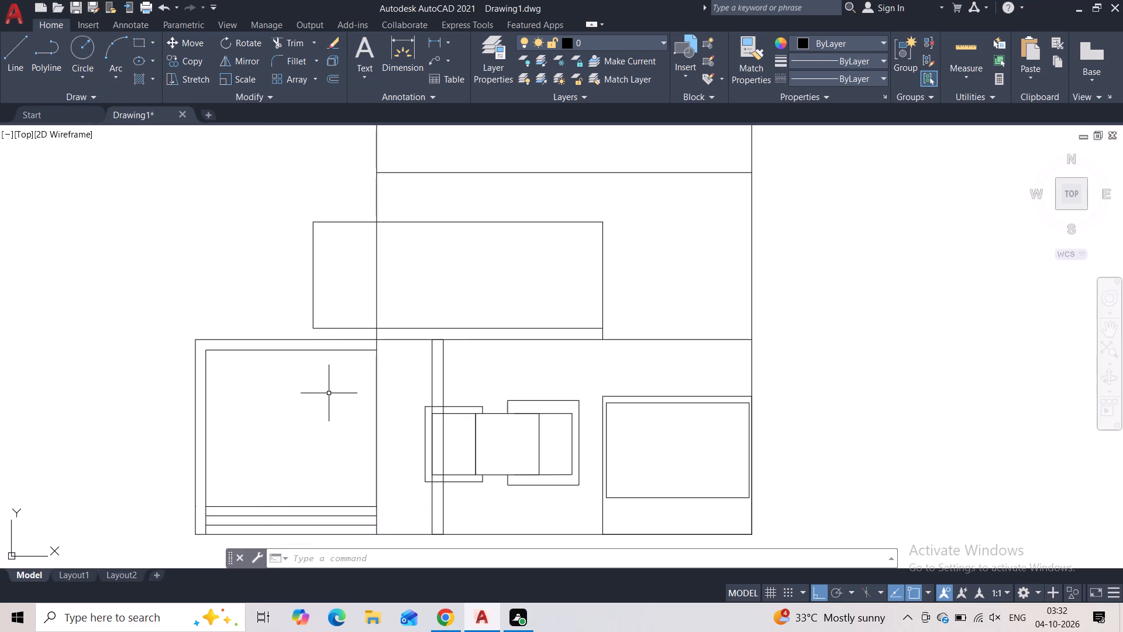
Draw a horizontal line across the side box, from its inner side to the building wall, slightly below its inner top line.
{"action": "left_click", "coordinate": [9, 58]}
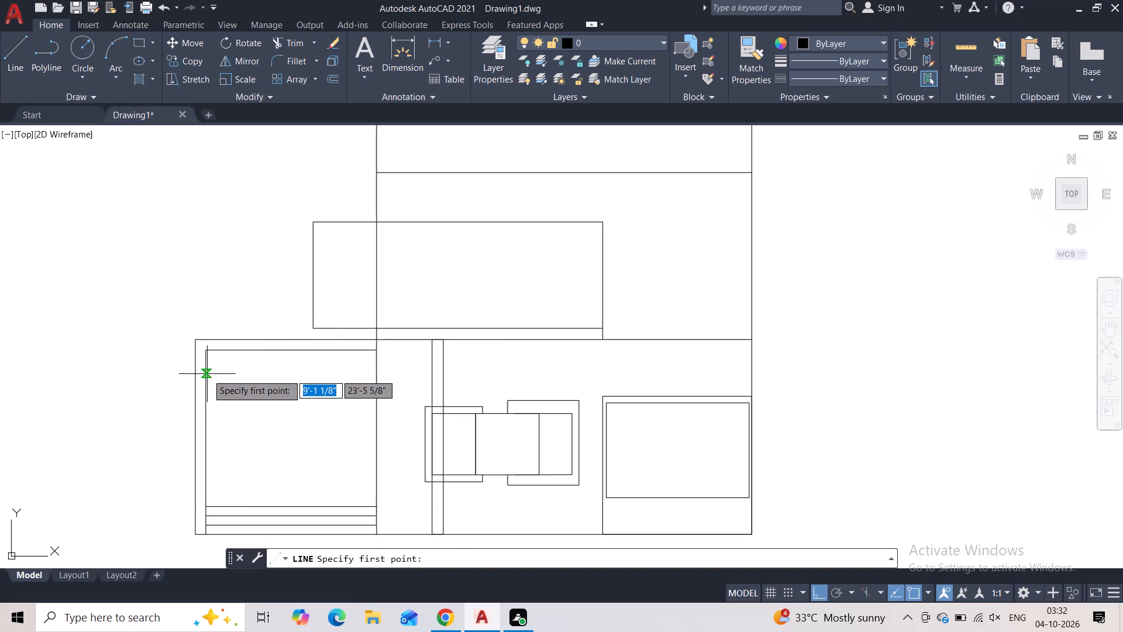
{"action": "left_click", "coordinate": [207, 374]}
{"action": "left_click", "coordinate": [375, 373]}
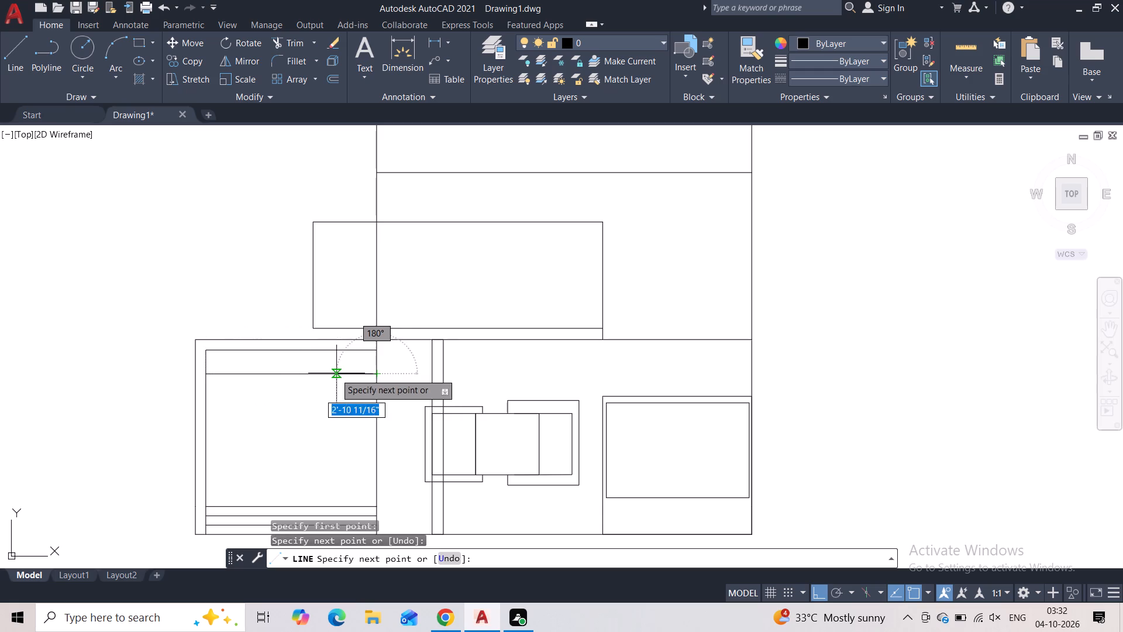
{"action": "key", "text": "Escape"}
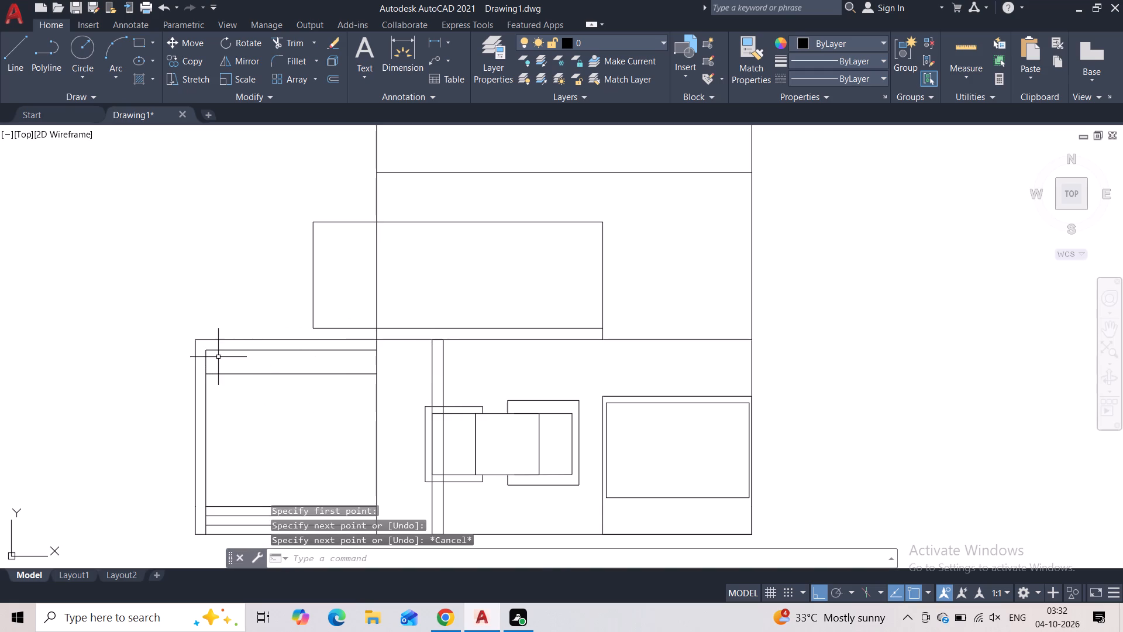
Offset the new horizontal line in the side box 9" downward.
{"action": "left_click", "coordinate": [226, 370]}
{"action": "left_click", "coordinate": [226, 386]}
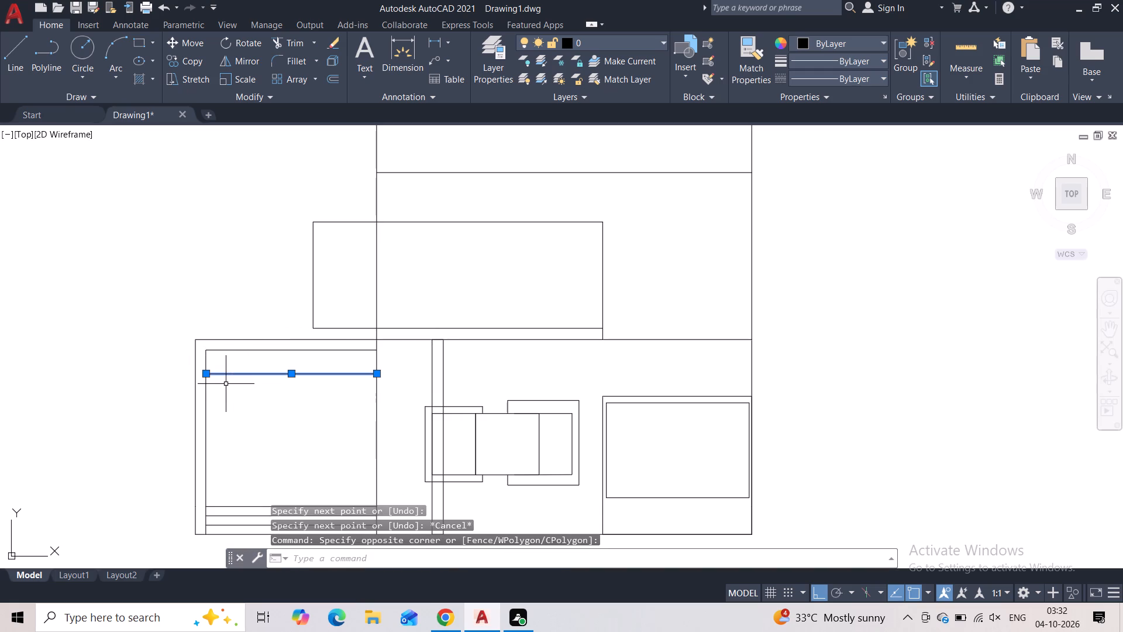
{"action": "left_click", "coordinate": [336, 82]}
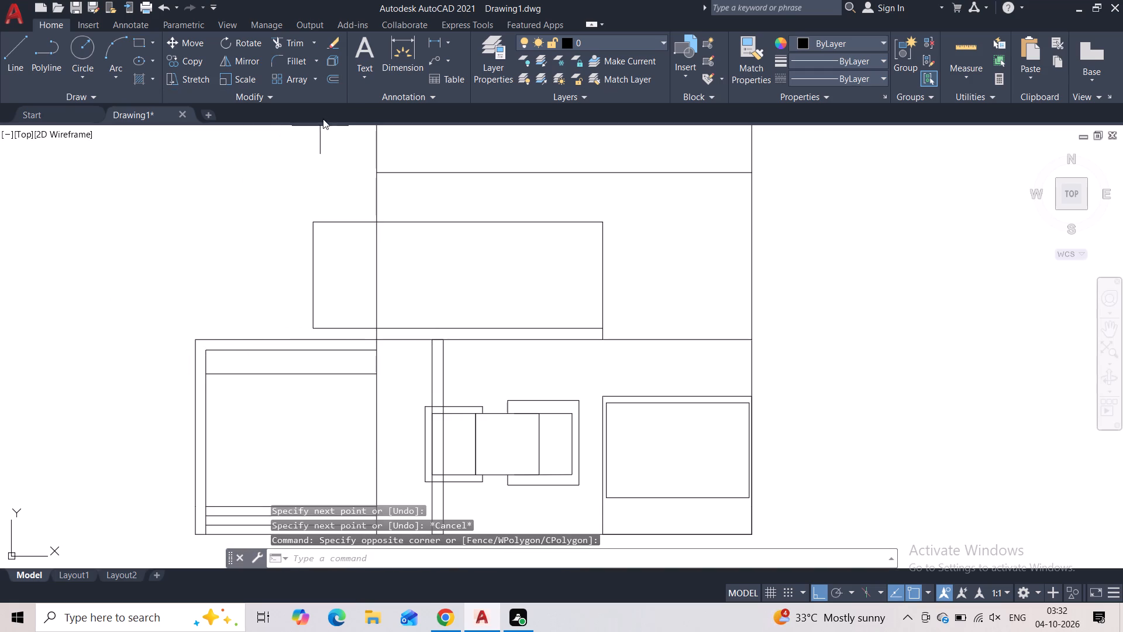
{"action": "key", "text": "3"}
{"action": "key", "text": "BackSpace"}
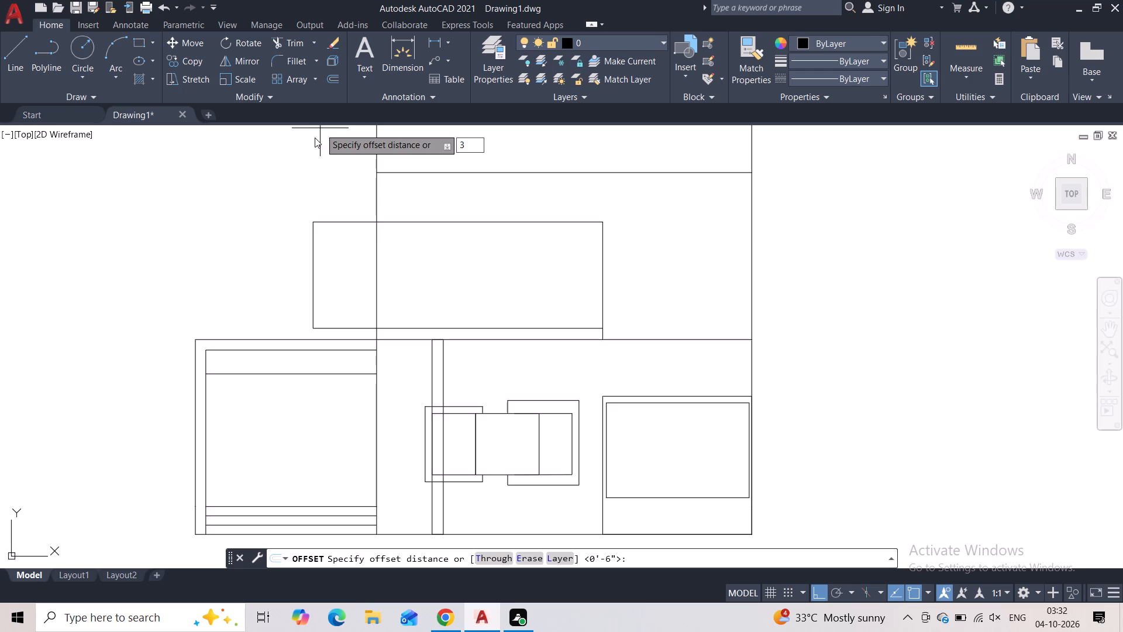
{"action": "key", "text": "9"}
{"action": "key", "text": "shift+quotedbl"}
{"action": "key", "text": "Return"}
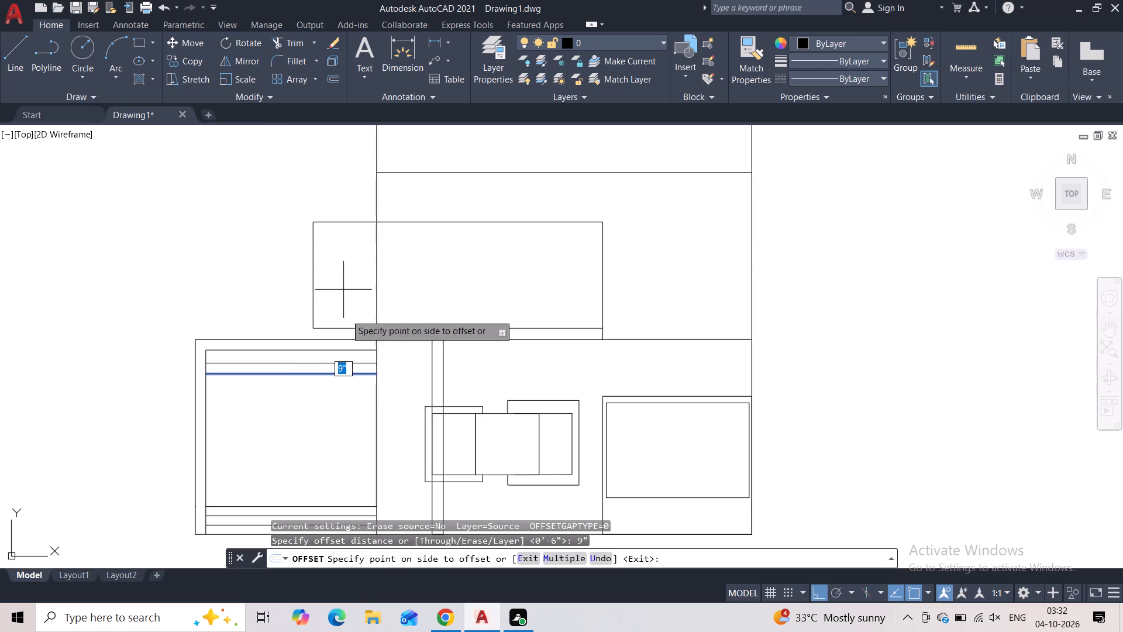
{"action": "left_click", "coordinate": [304, 440]}
Trim away the side box's two old top lines and the inner side's stub above the new top line.
{"action": "left_click", "coordinate": [273, 46]}
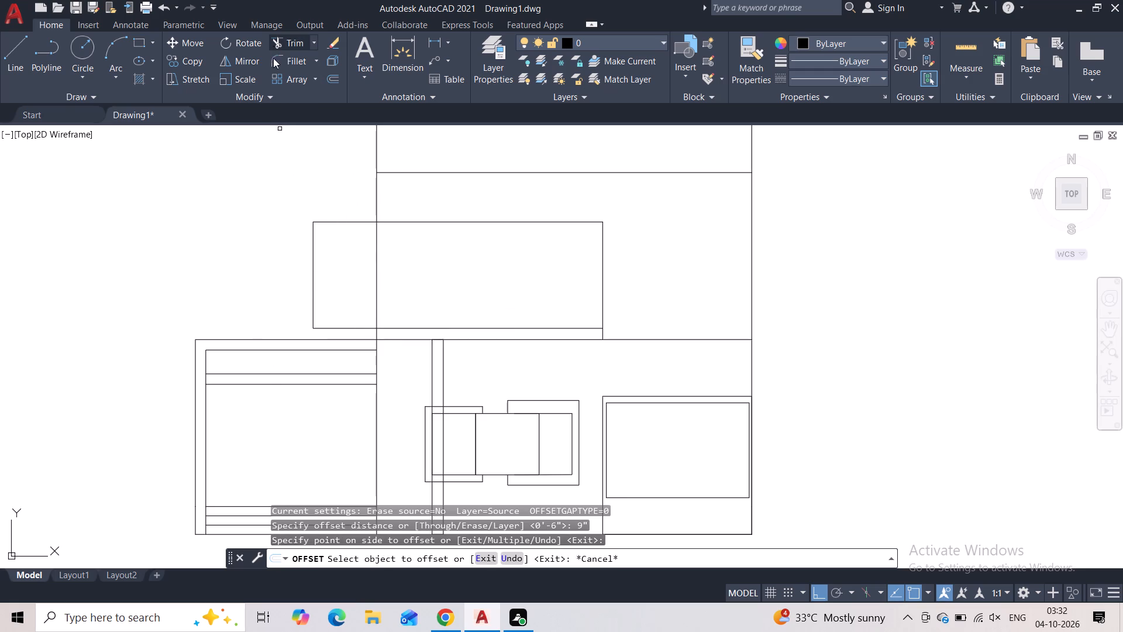
{"action": "left_click_drag", "start_coordinate": [255, 320], "coordinate": [252, 355]}
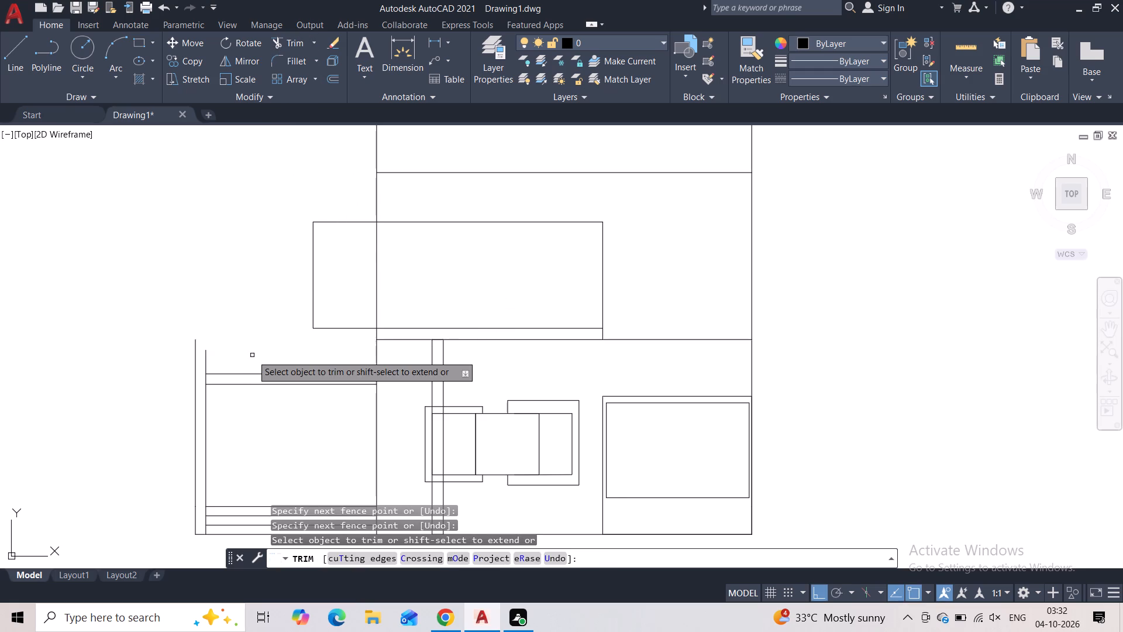
{"action": "left_click_drag", "start_coordinate": [225, 356], "coordinate": [247, 332]}
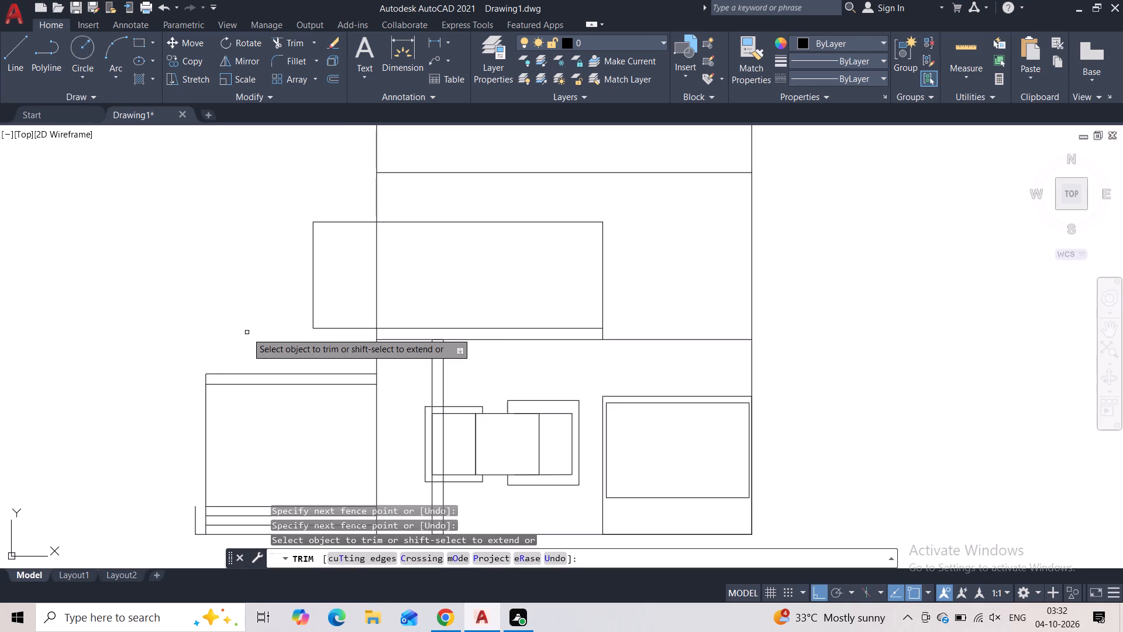
{"action": "key", "text": "ctrl+z"}
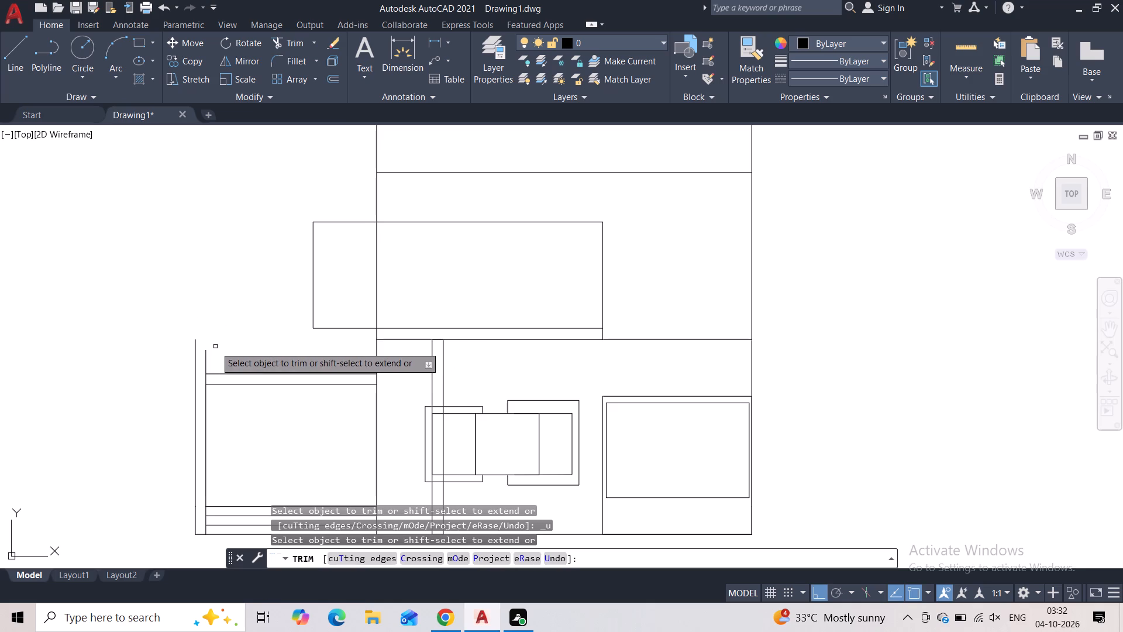
{"action": "left_click", "coordinate": [207, 353]}
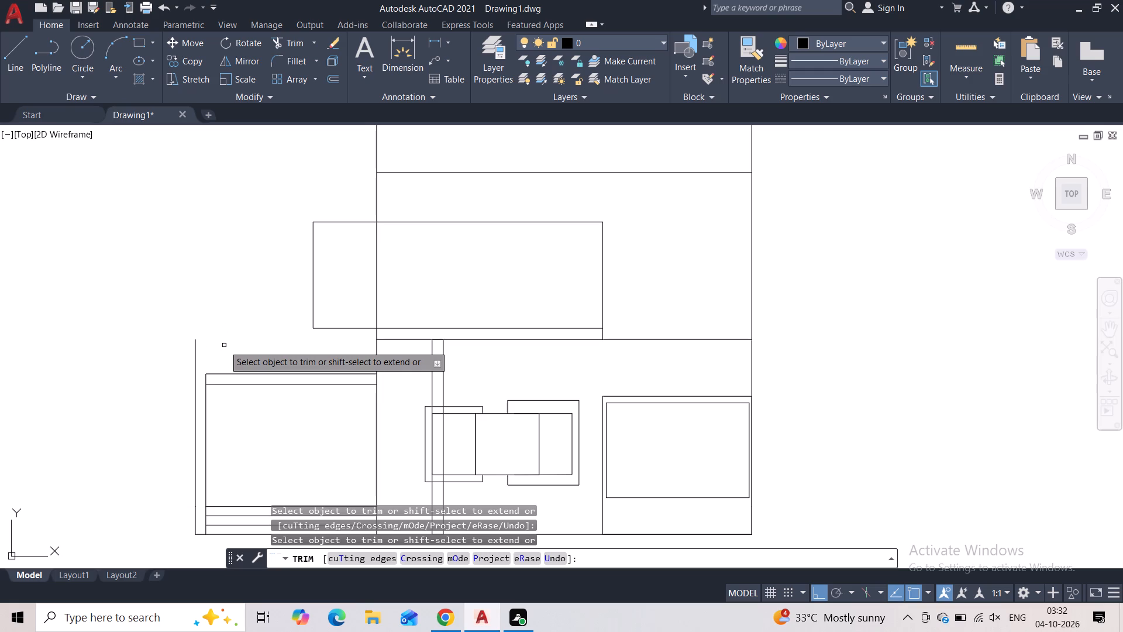
{"action": "key", "text": "Escape"}
{"action": "key", "text": "Escape"}
{"action": "key", "text": "Escape"}
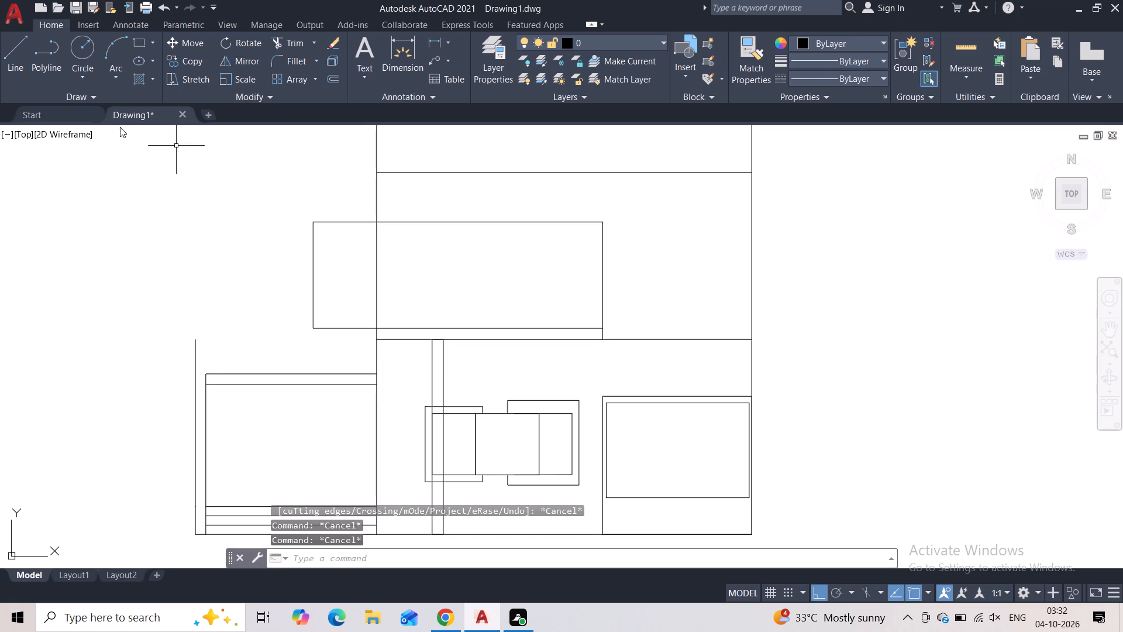
Draw a short line joining the new top line's outer end to the side box's outer side.
{"action": "left_click", "coordinate": [26, 74]}
{"action": "left_click", "coordinate": [207, 370]}
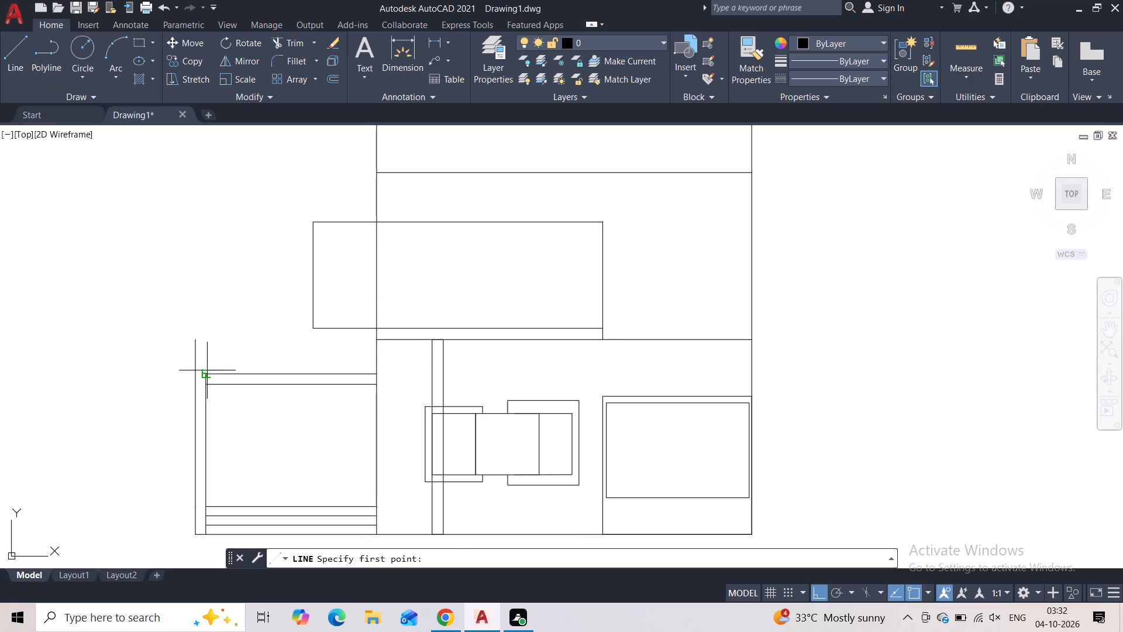
{"action": "left_click", "coordinate": [200, 372]}
{"action": "key", "text": "Escape"}
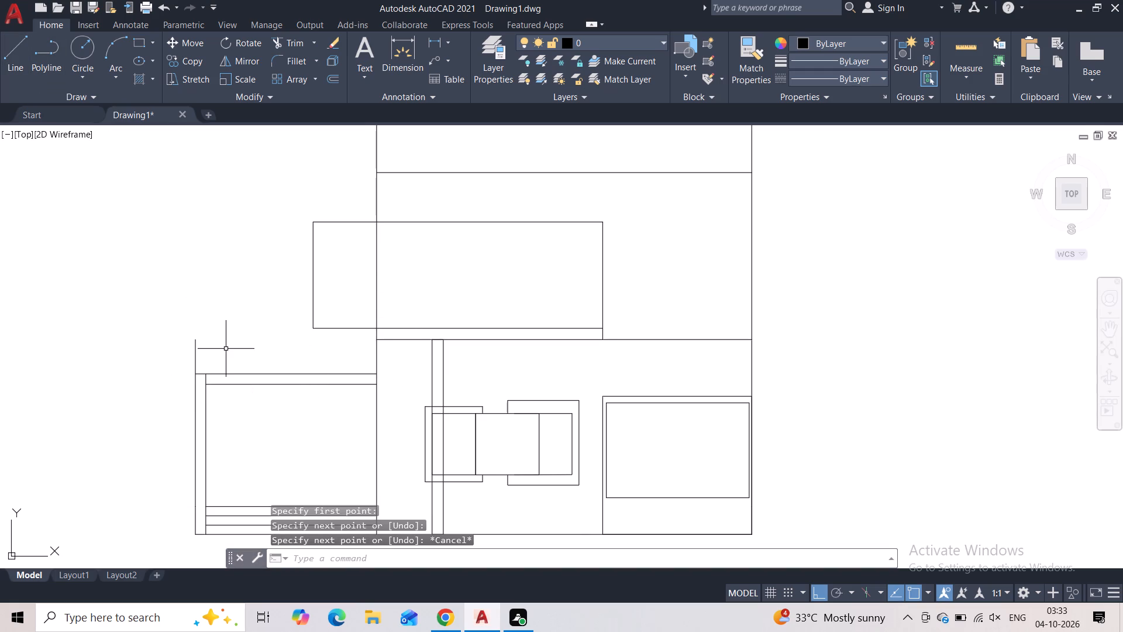
Trim the side box's outer side above the new top line and its inner side between the two top lines.
{"action": "scroll", "coordinate": [208, 353], "scroll_direction": "up", "scroll_amount": 1}
{"action": "middle_click_drag", "start_coordinate": [208, 354], "coordinate": [196, 289]}
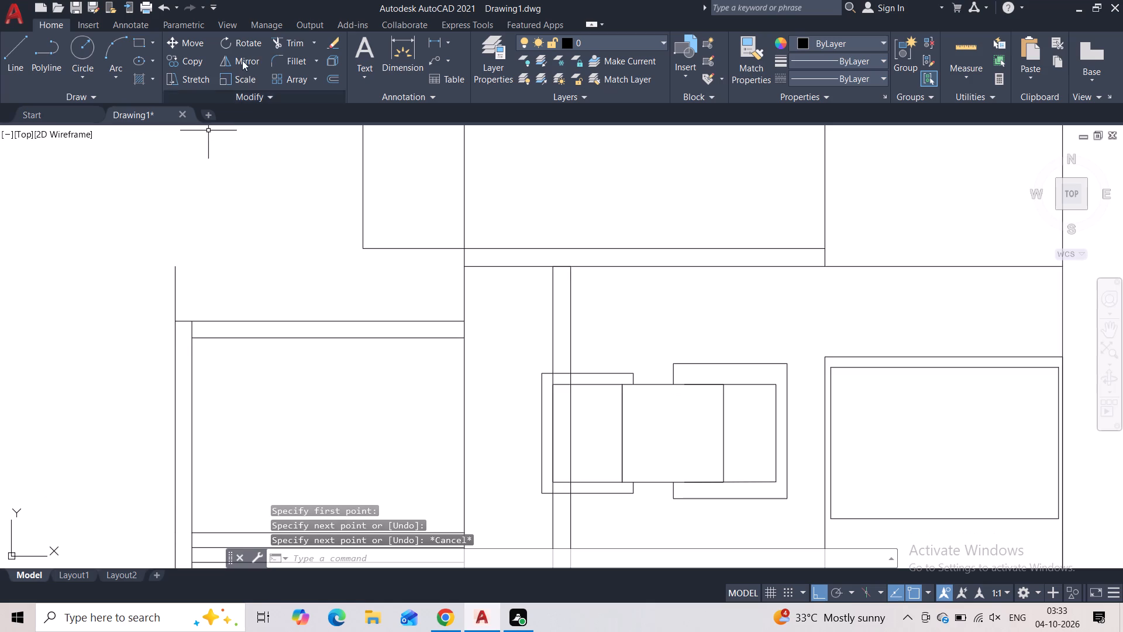
{"action": "left_click", "coordinate": [297, 46]}
{"action": "left_click_drag", "start_coordinate": [197, 270], "coordinate": [174, 284]}
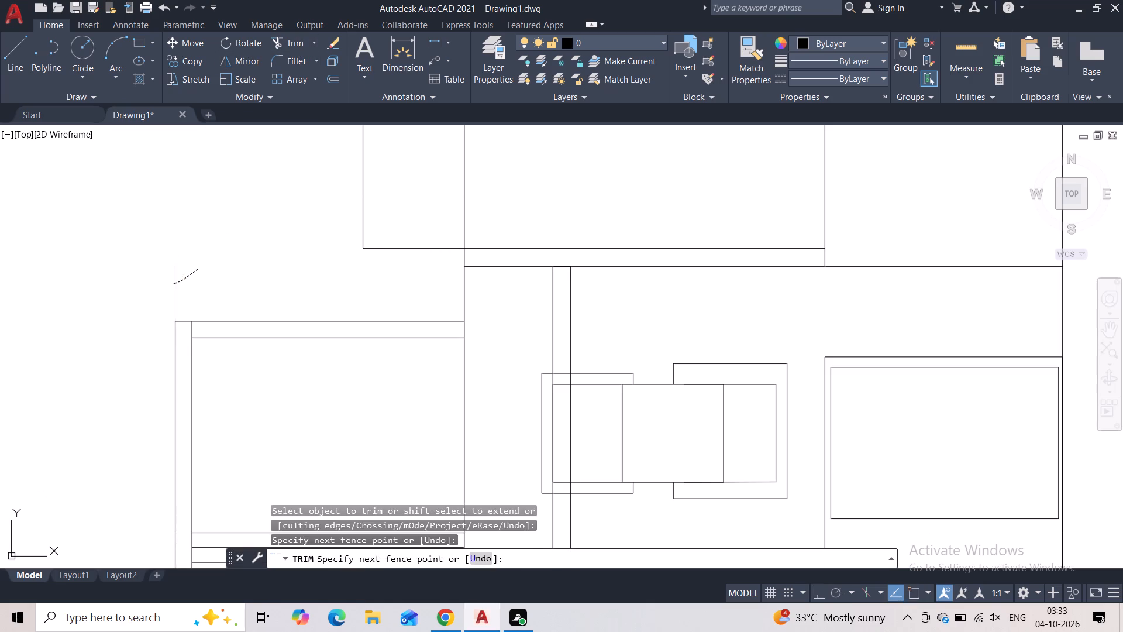
{"action": "scroll", "coordinate": [199, 356], "scroll_direction": "up", "scroll_amount": 2}
{"action": "left_click_drag", "start_coordinate": [188, 291], "coordinate": [180, 293]}
{"action": "left_click_drag", "start_coordinate": [184, 291], "coordinate": [175, 291]}
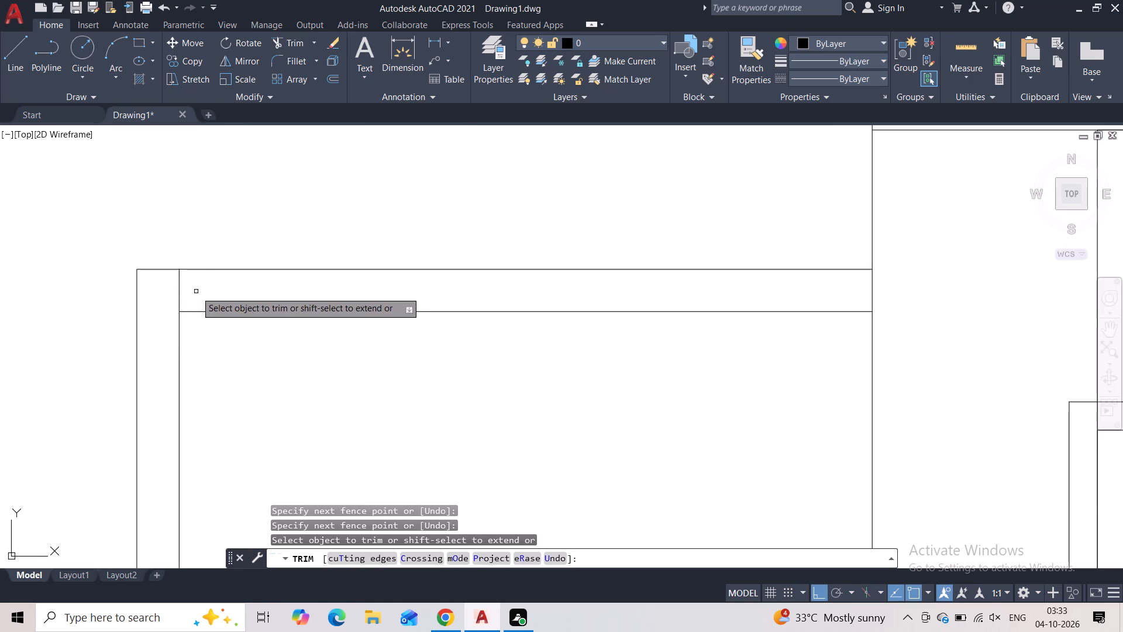
{"action": "left_click_drag", "start_coordinate": [187, 291], "coordinate": [167, 300]}
{"action": "scroll", "coordinate": [238, 377], "scroll_direction": "down", "scroll_amount": 1}
{"action": "middle_click_drag", "start_coordinate": [236, 396], "coordinate": [227, 317]}
{"action": "scroll", "coordinate": [385, 318], "scroll_direction": "down", "scroll_amount": 1}
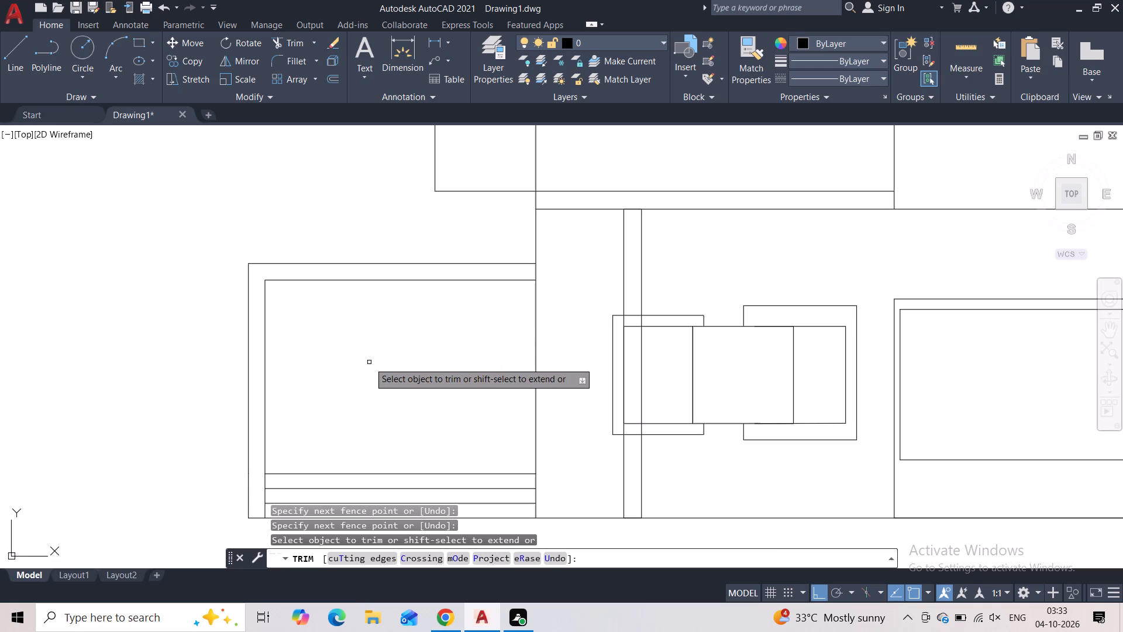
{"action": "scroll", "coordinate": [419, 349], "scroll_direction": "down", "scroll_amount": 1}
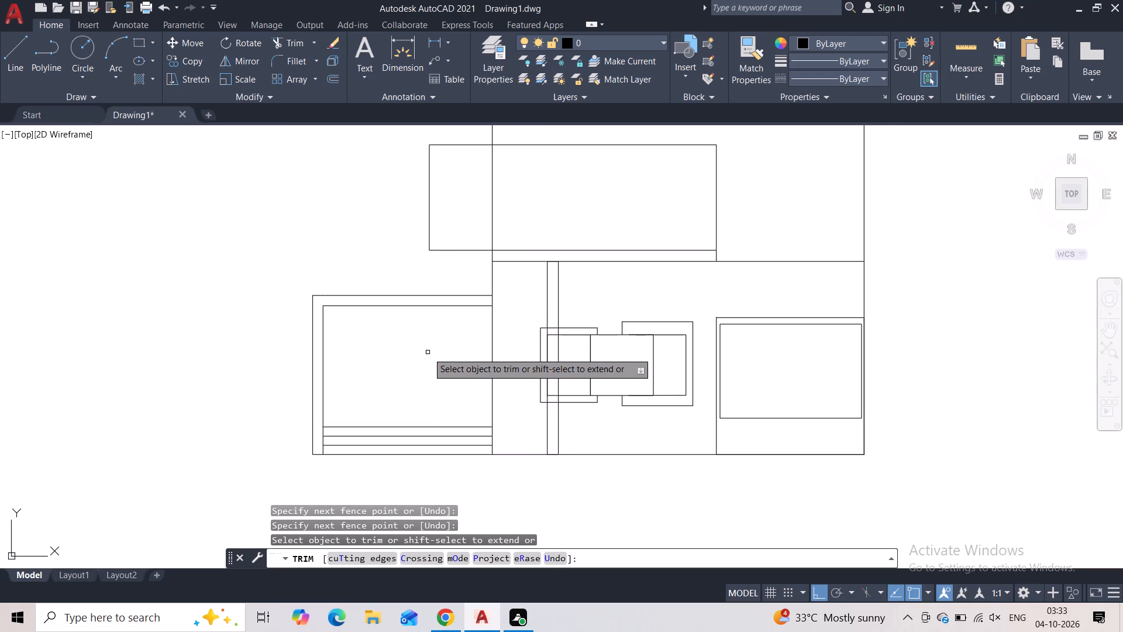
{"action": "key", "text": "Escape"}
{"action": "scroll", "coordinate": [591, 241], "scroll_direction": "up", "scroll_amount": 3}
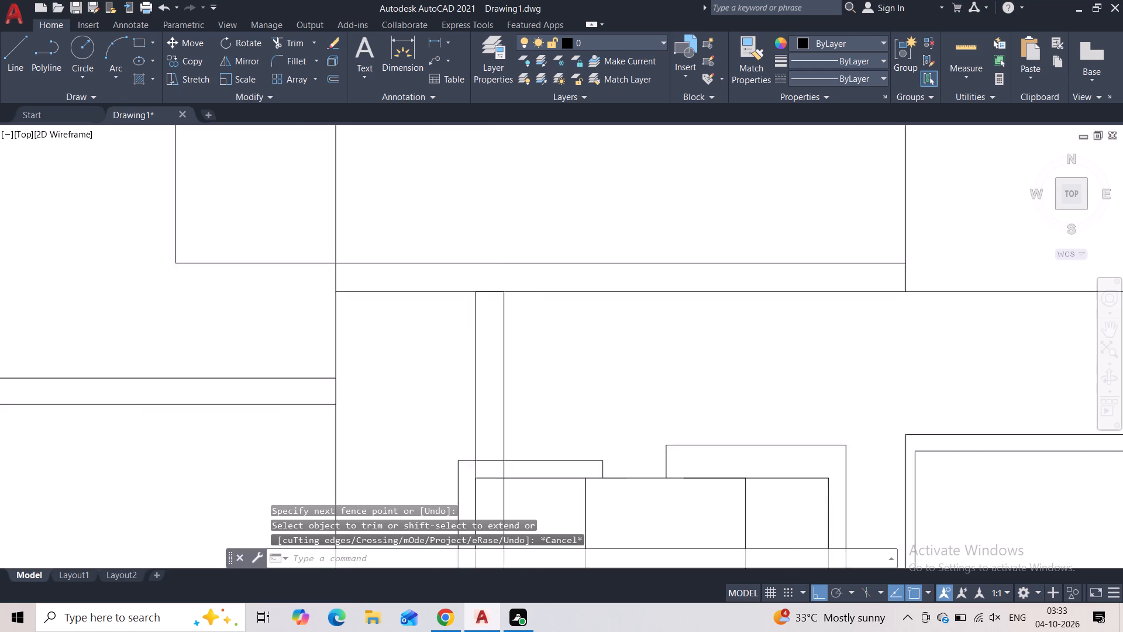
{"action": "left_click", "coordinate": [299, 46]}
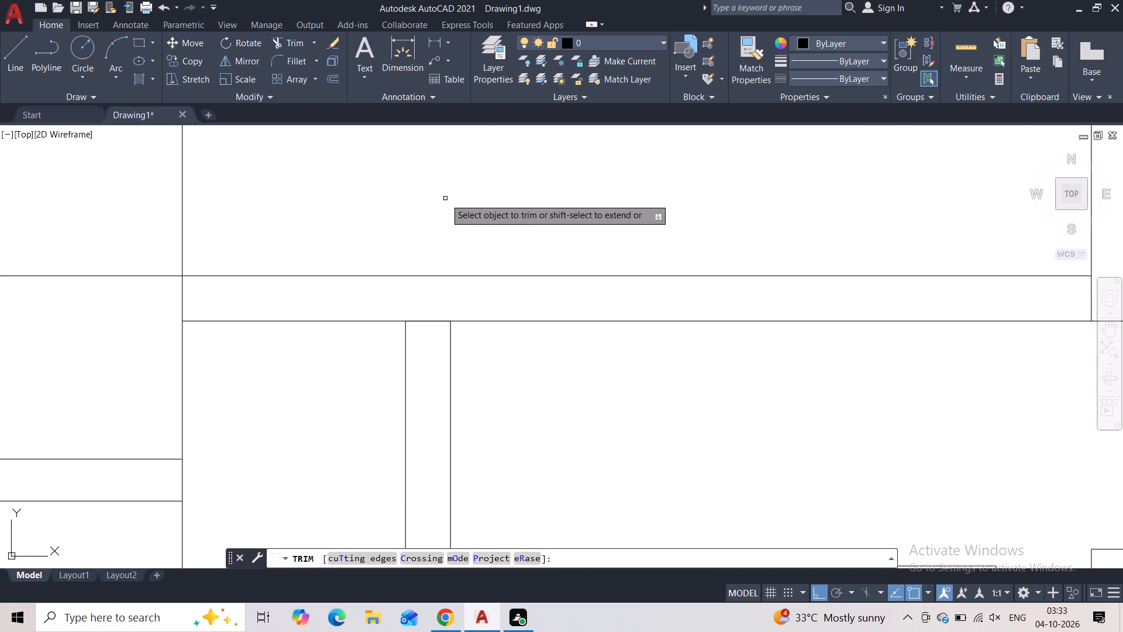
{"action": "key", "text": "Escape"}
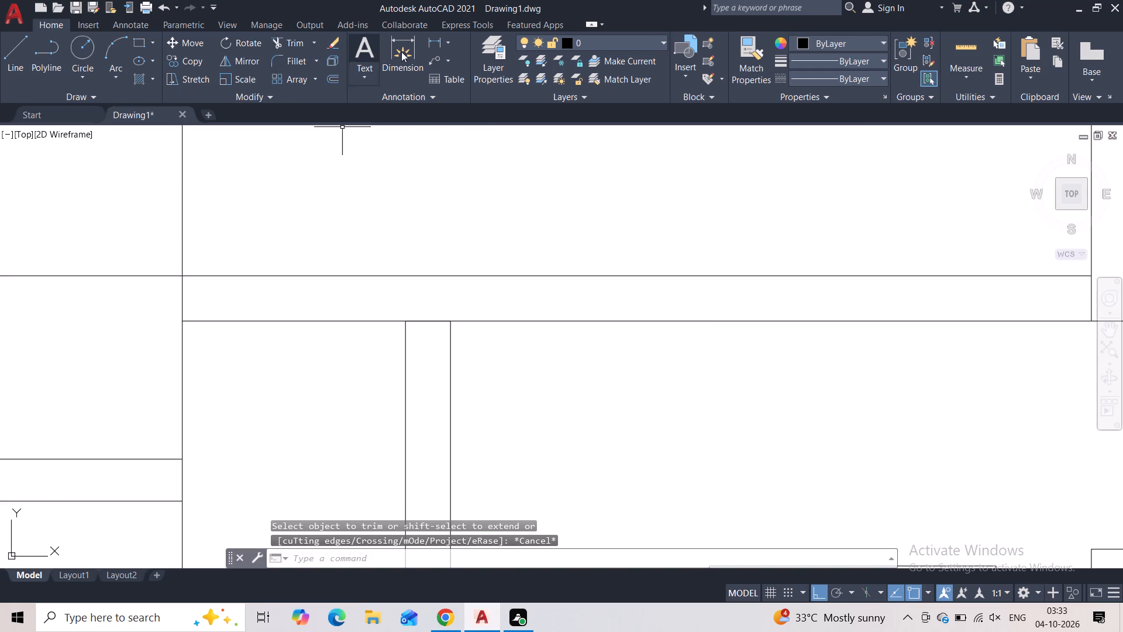
Measure the vertical gap between the projecting upper box's bottom line and the floor line beneath it.
{"action": "left_click", "coordinate": [428, 41]}
{"action": "left_click", "coordinate": [623, 275]}
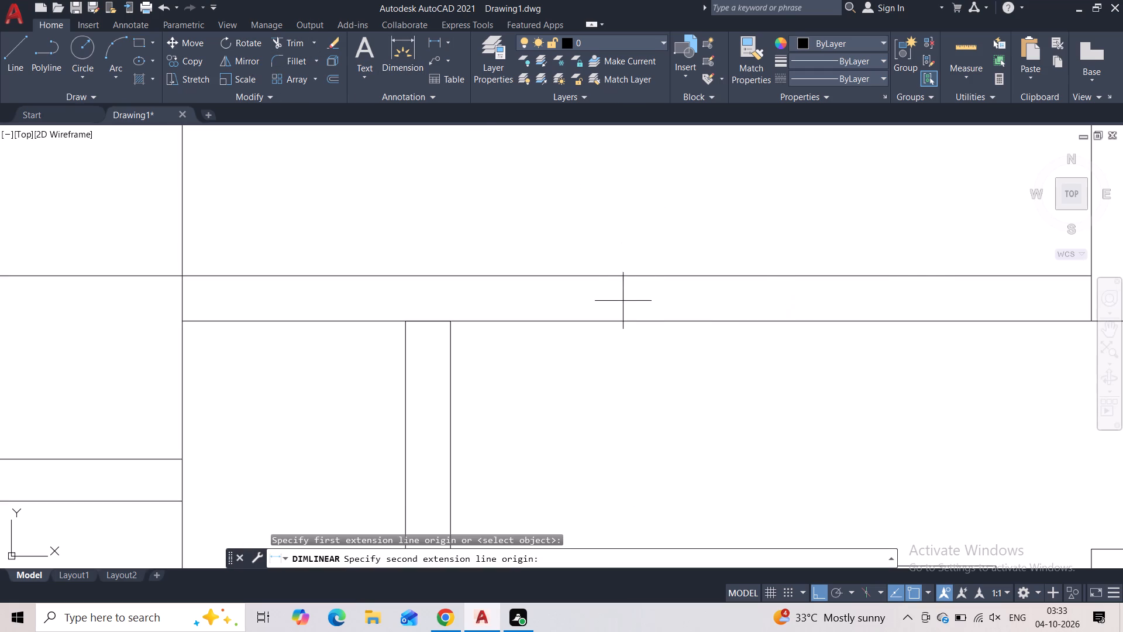
{"action": "left_click", "coordinate": [622, 317]}
{"action": "scroll", "coordinate": [618, 296], "scroll_direction": "up", "scroll_amount": 6}
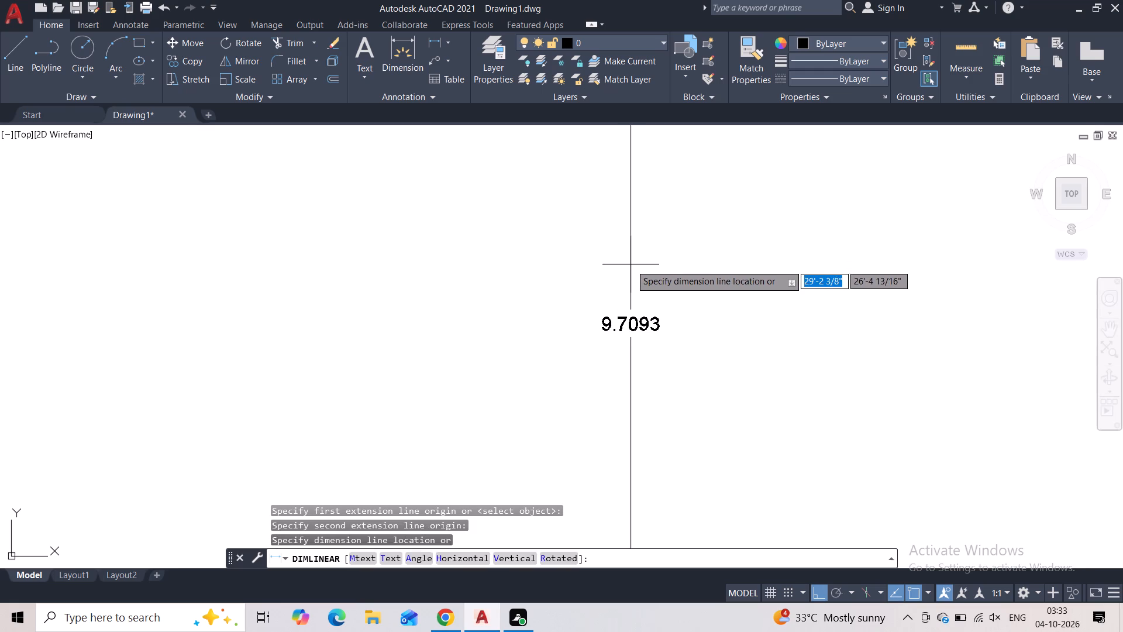
{"action": "key", "text": "Escape"}
{"action": "scroll", "coordinate": [629, 269], "scroll_direction": "down", "scroll_amount": 8}
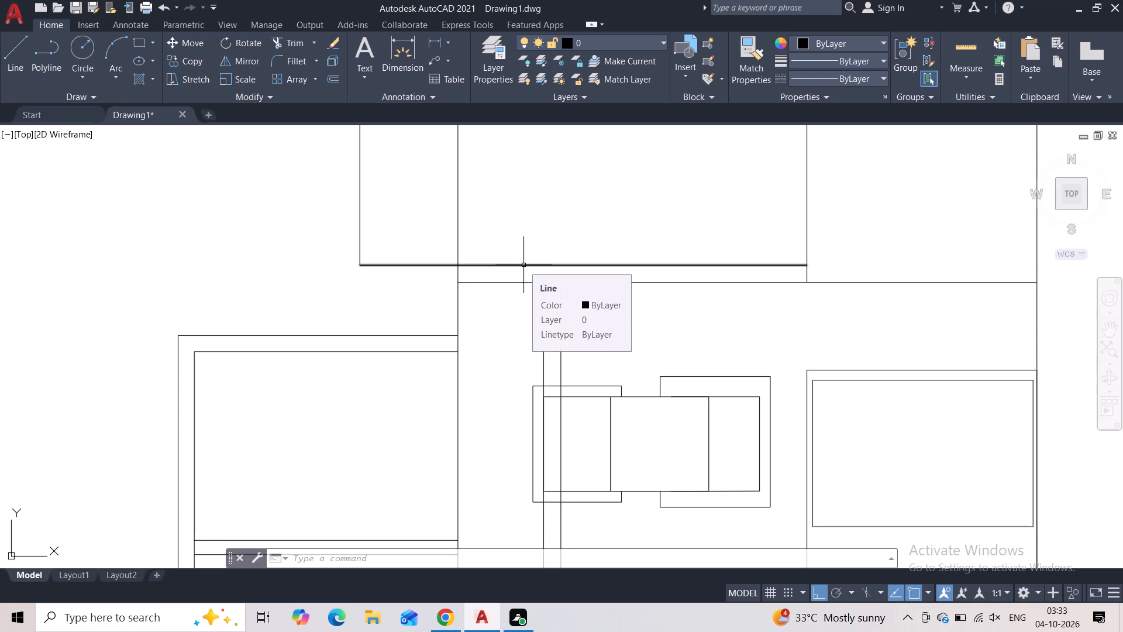
{"action": "middle_click_drag", "start_coordinate": [539, 213], "coordinate": [539, 305]}
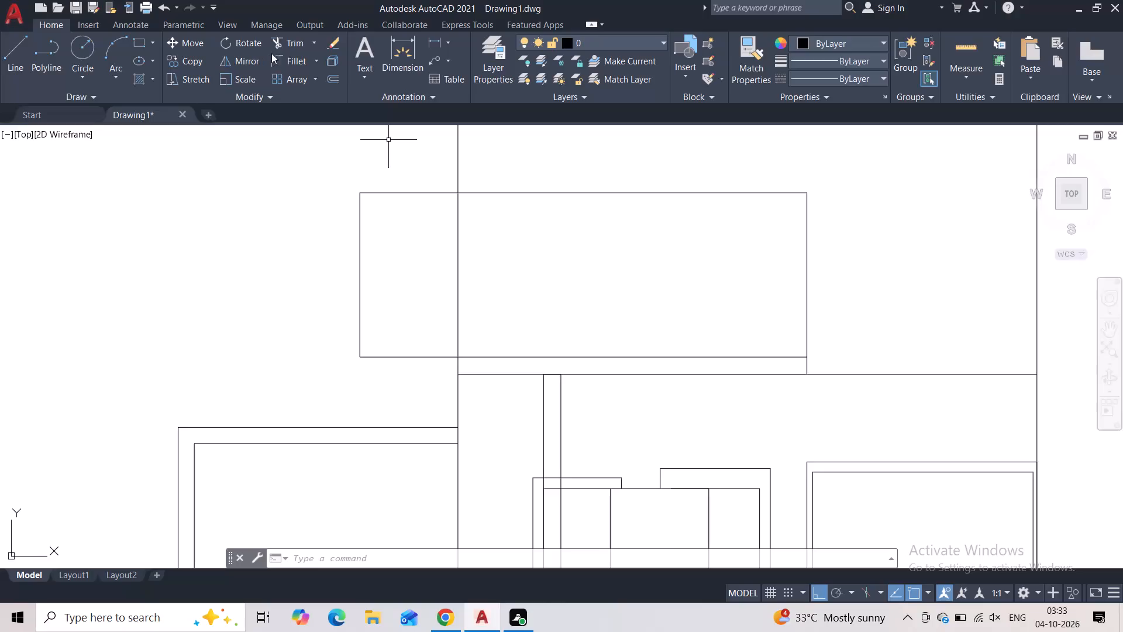
{"action": "left_click", "coordinate": [434, 38]}
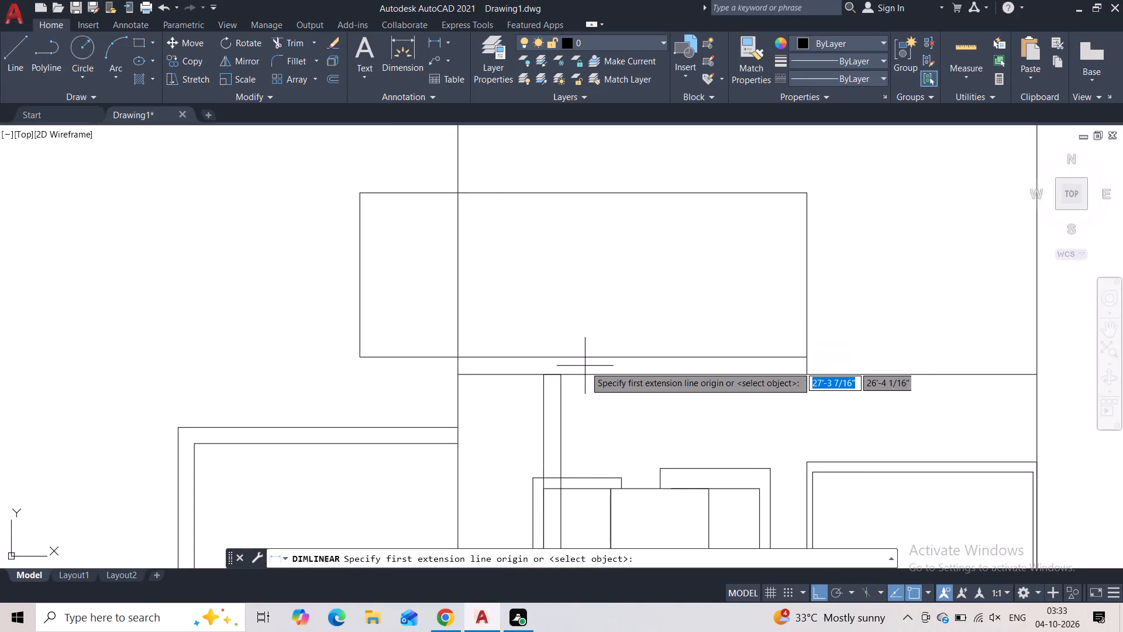
{"action": "left_click", "coordinate": [584, 372]}
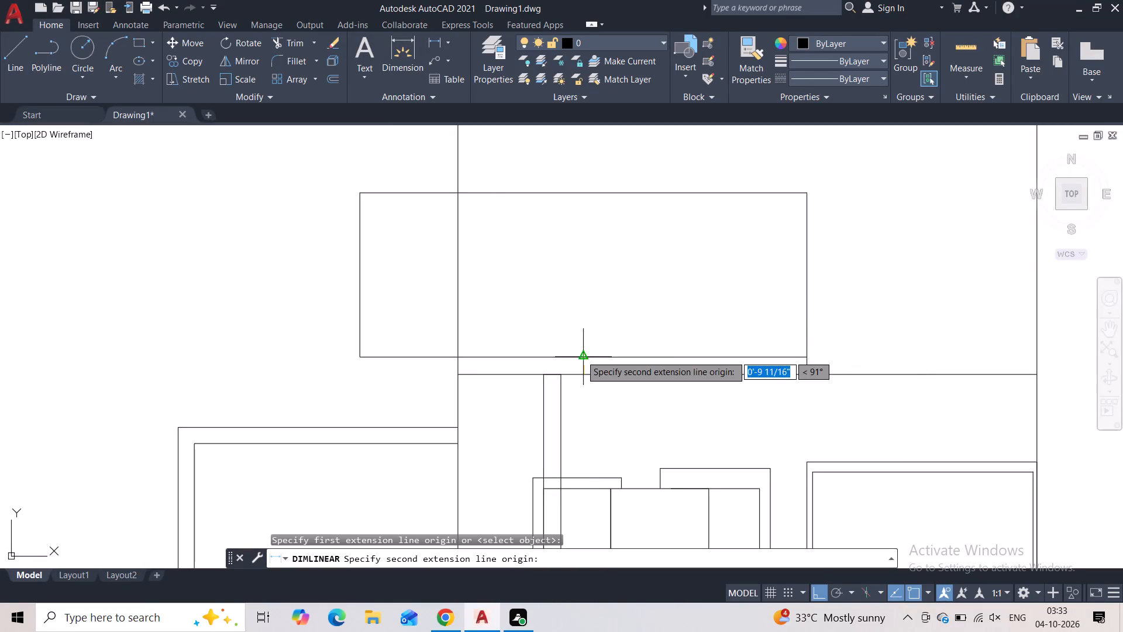
{"action": "left_click", "coordinate": [583, 356]}
{"action": "scroll", "coordinate": [583, 356], "scroll_direction": "up", "scroll_amount": 6}
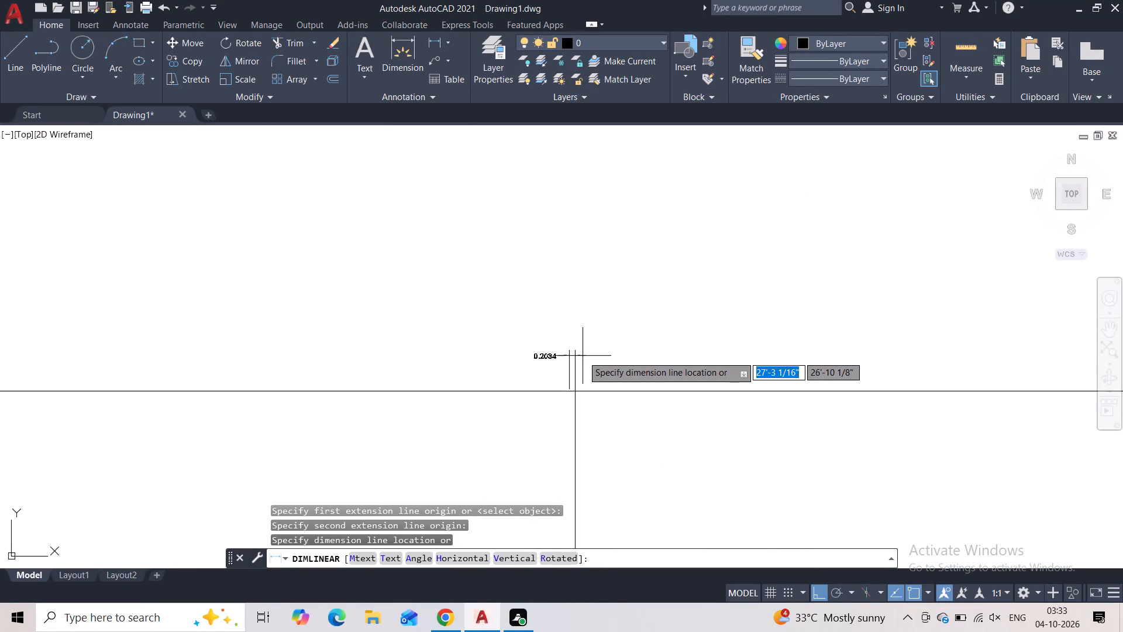
{"action": "key", "text": "Escape"}
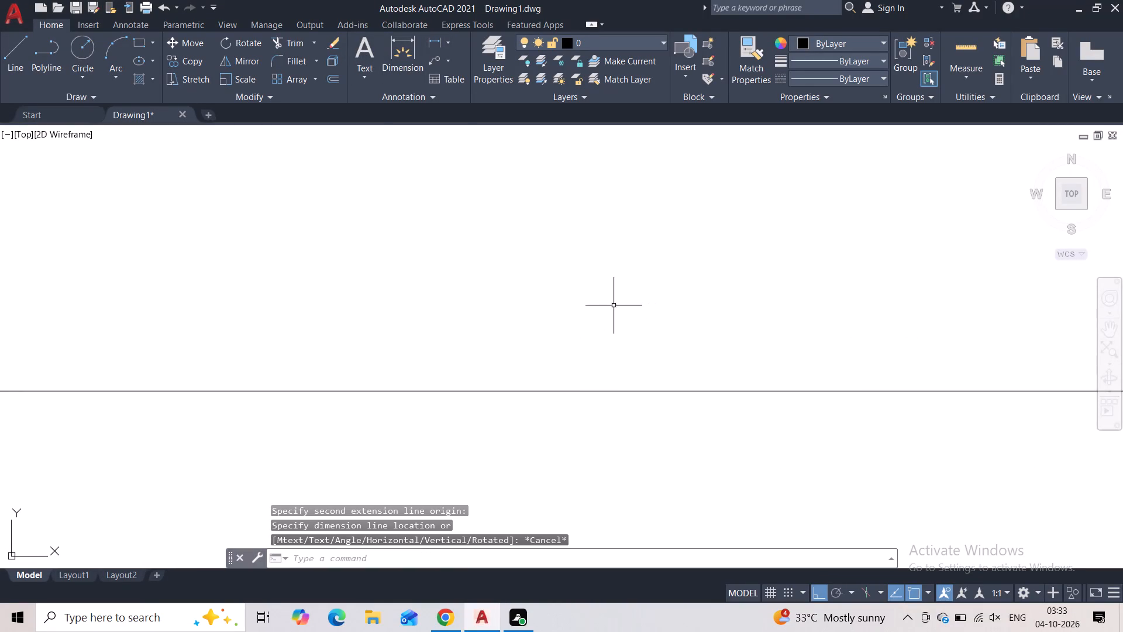
Draw a 9" vertical line upward from the floor line's left end, along the main wall below the upper box.
{"action": "scroll", "coordinate": [521, 308], "scroll_direction": "down", "scroll_amount": 4}
{"action": "left_click", "coordinate": [6, 64]}
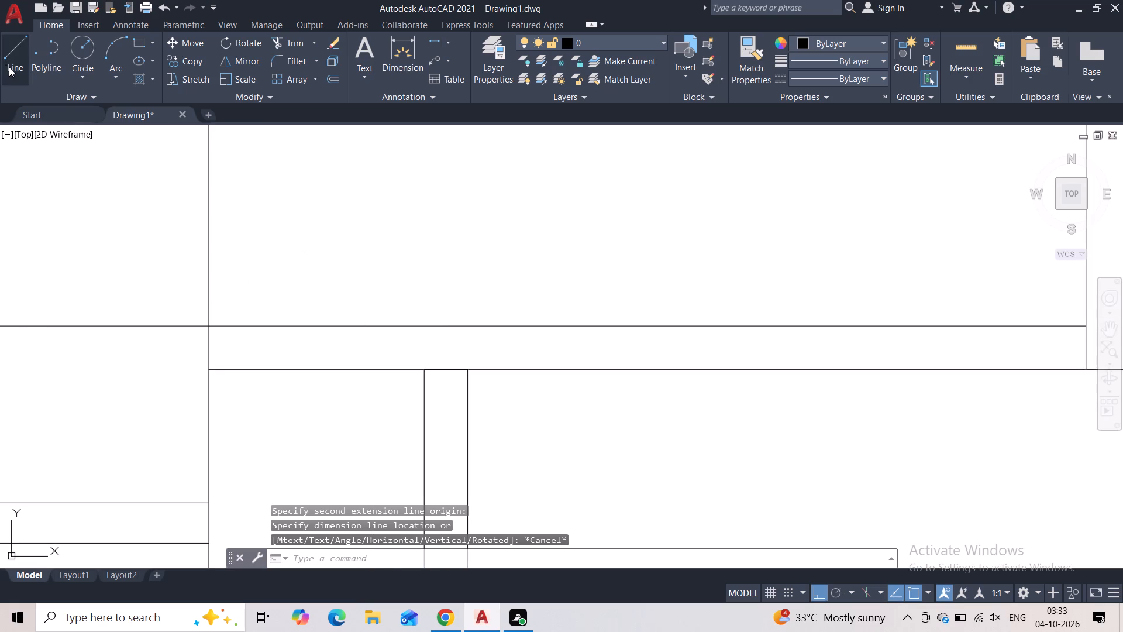
{"action": "left_click", "coordinate": [211, 372]}
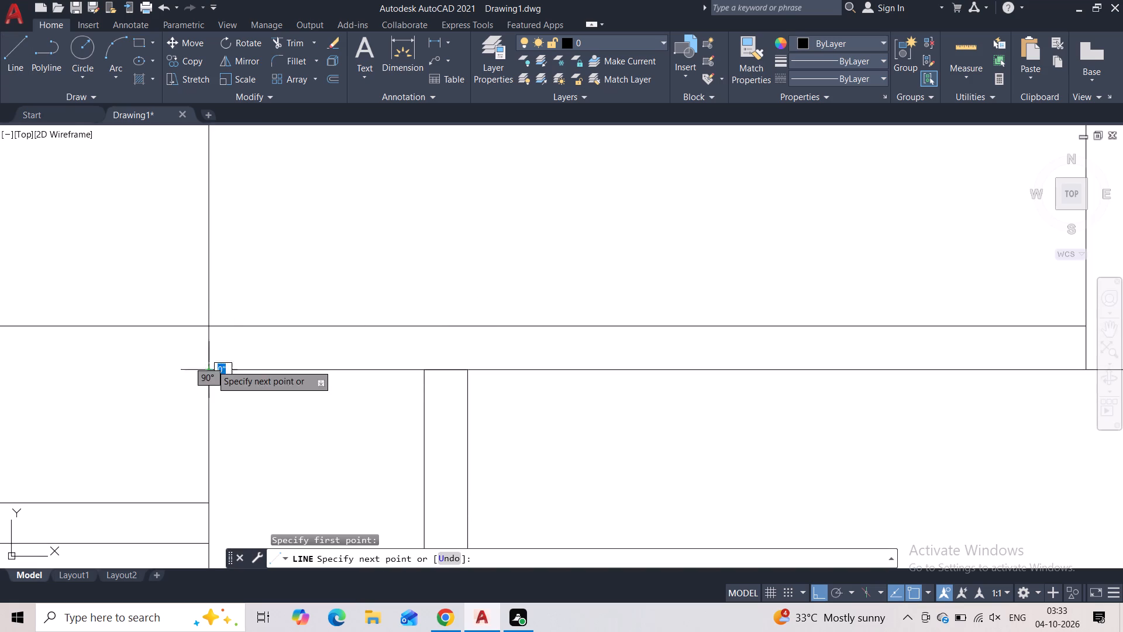
{"action": "key", "text": "9"}
{"action": "key", "text": "shift+quotedbl"}
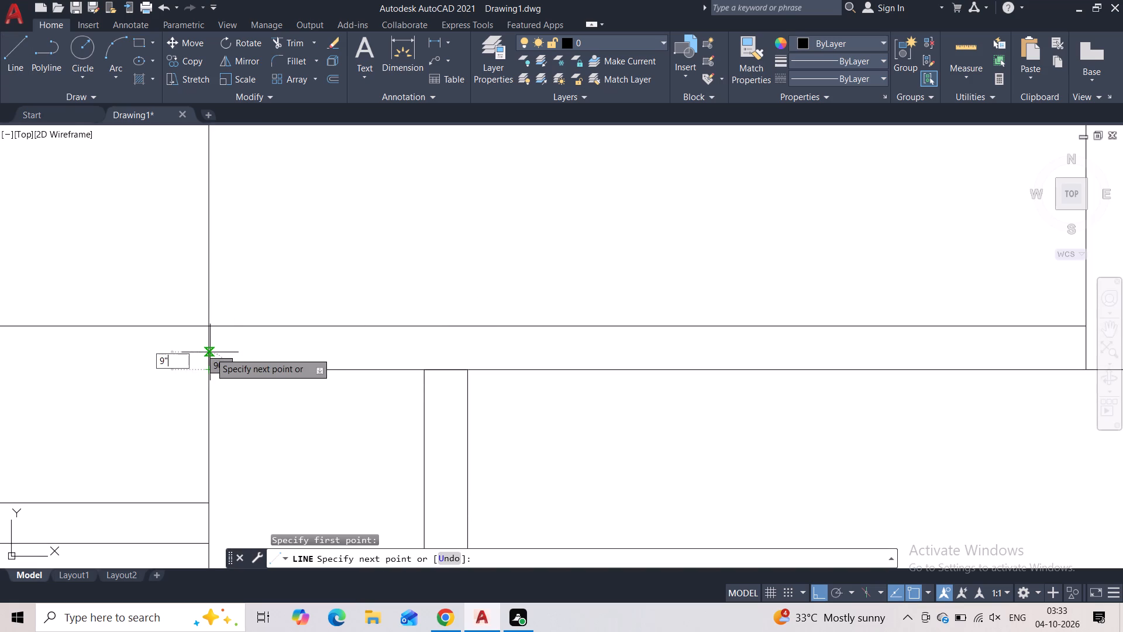
{"action": "key", "text": "Return"}
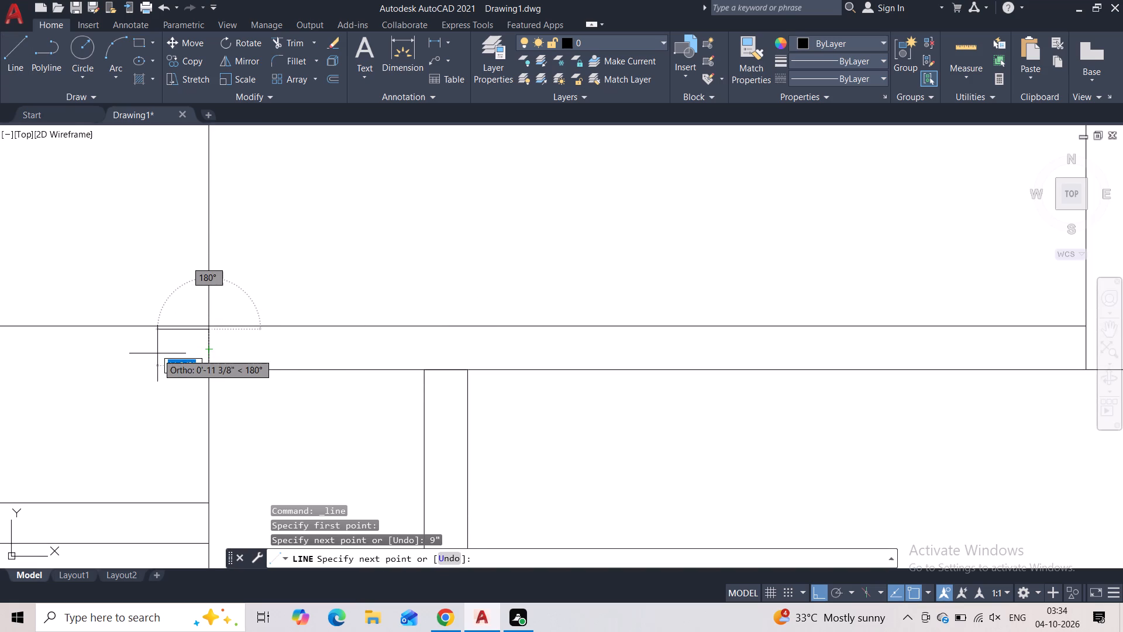
{"action": "left_click", "coordinate": [206, 332]}
{"action": "key", "text": "Escape"}
Move the upper box's bottom line down to the upper end of the 9" vertical line.
{"action": "left_click", "coordinate": [219, 327]}
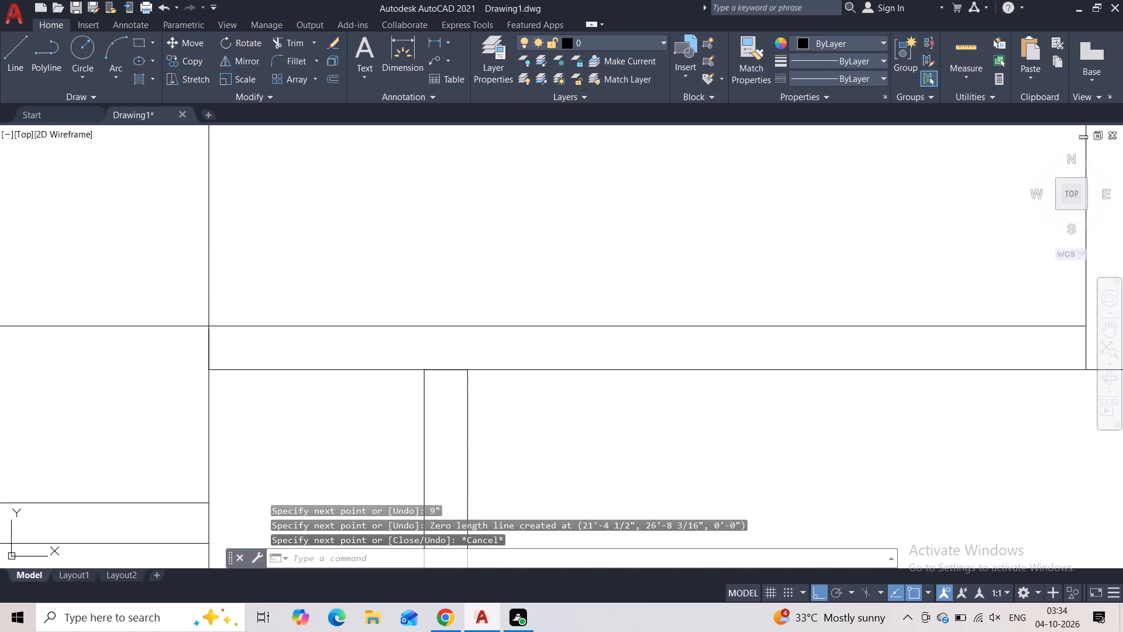
{"action": "scroll", "coordinate": [201, 324], "scroll_direction": "up", "scroll_amount": 5}
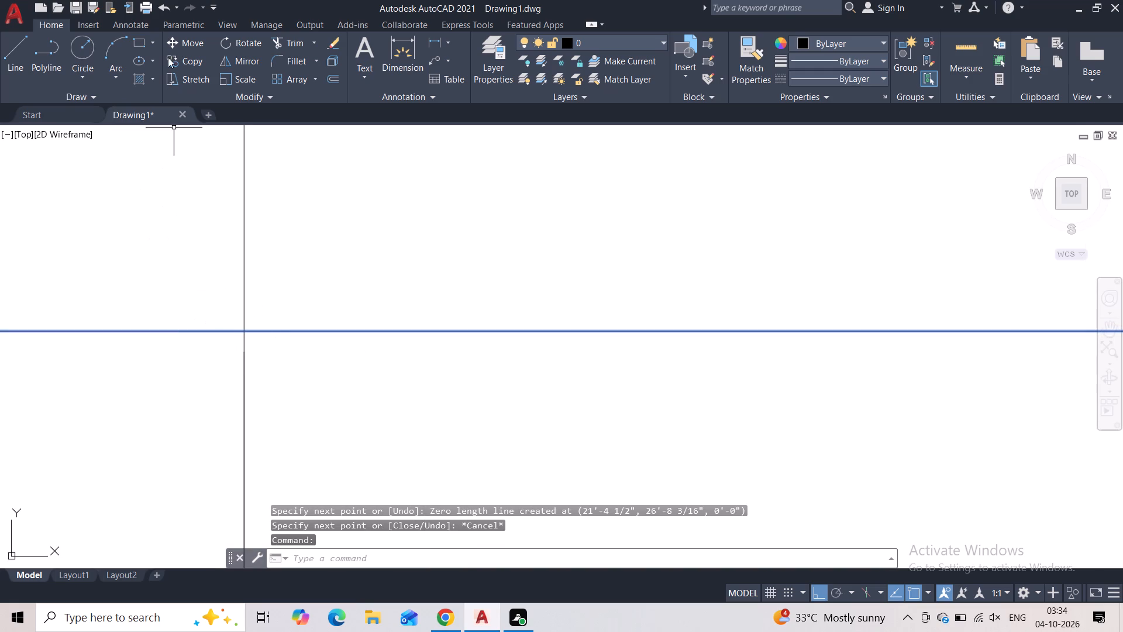
{"action": "left_click", "coordinate": [202, 42]}
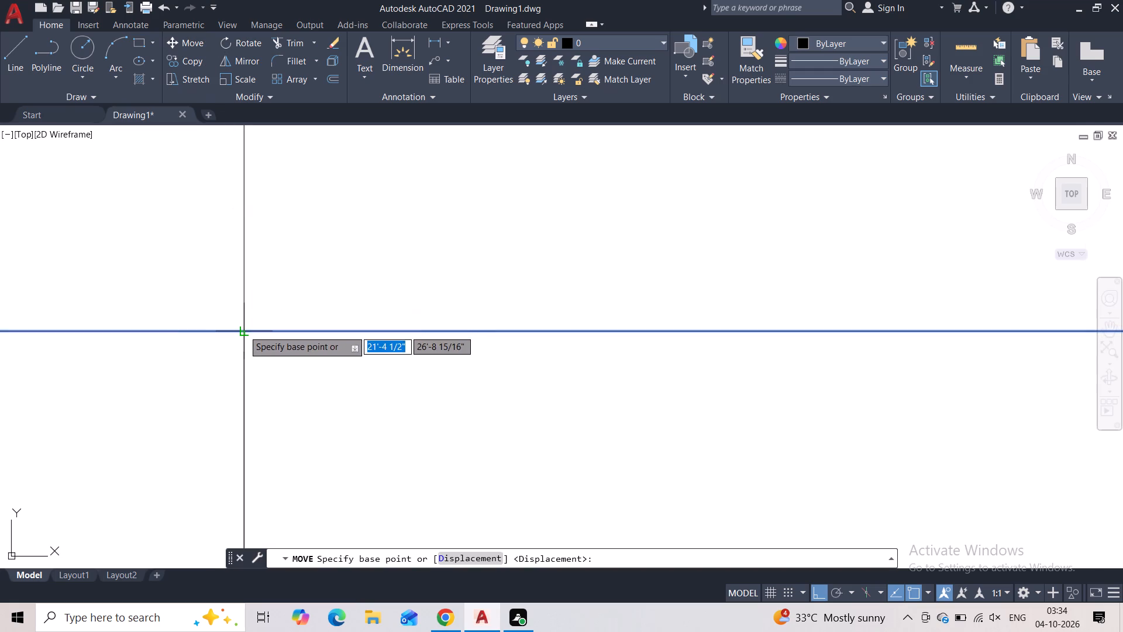
{"action": "left_click", "coordinate": [243, 330]}
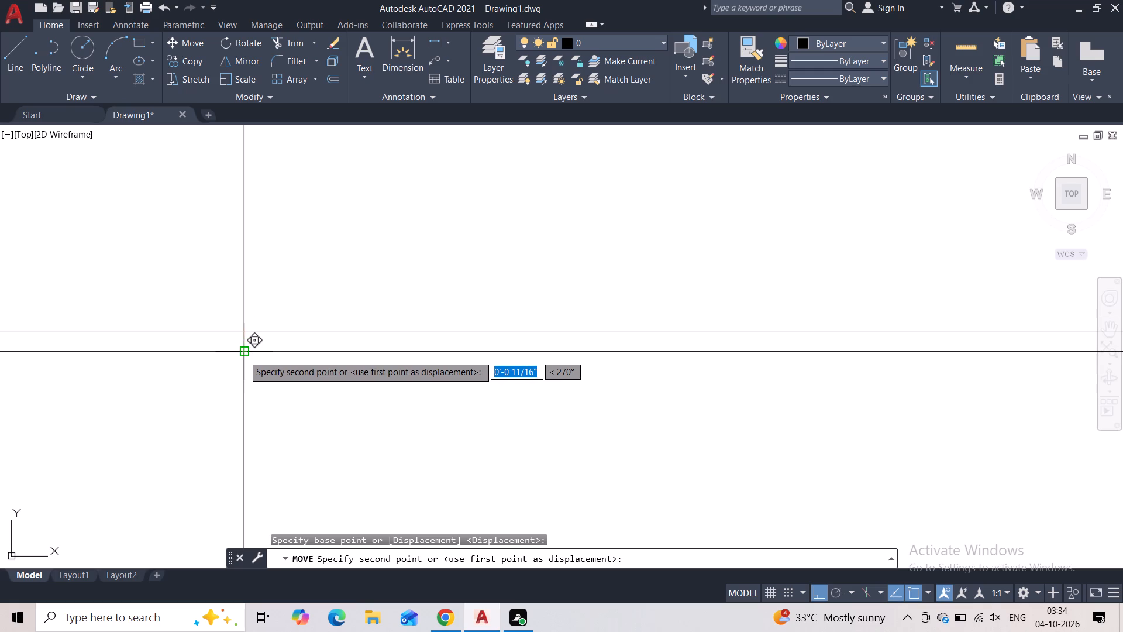
{"action": "left_click", "coordinate": [243, 355]}
{"action": "key", "text": "Escape"}
{"action": "scroll", "coordinate": [270, 298], "scroll_direction": "down", "scroll_amount": 5}
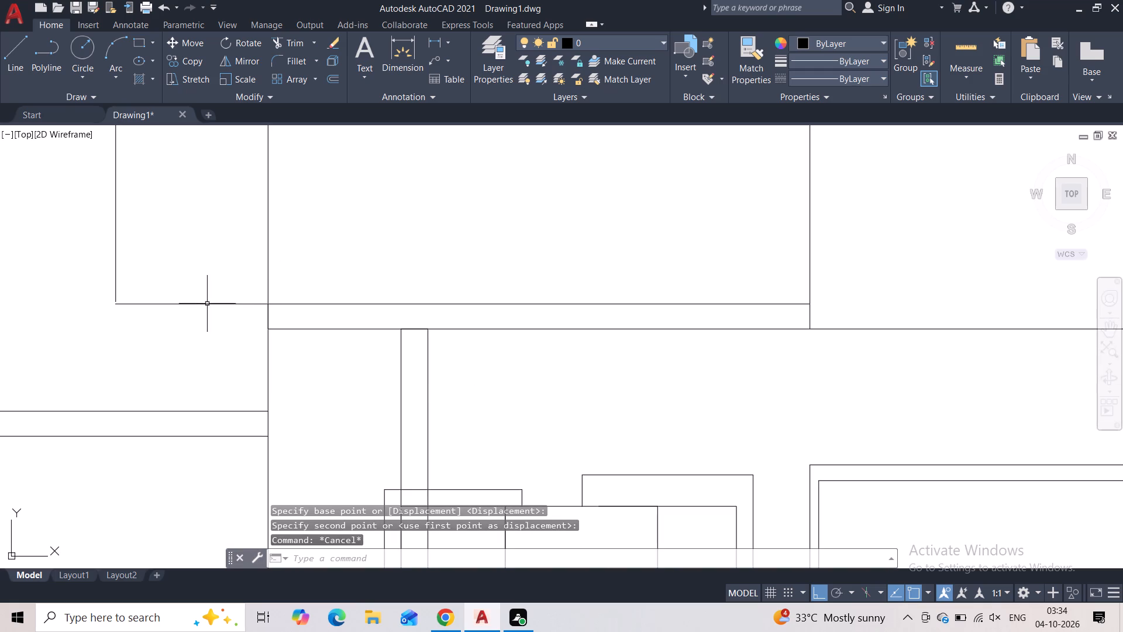
Trim away the floor line between the upper box's right side and the building's right wall.
{"action": "scroll", "coordinate": [812, 293], "scroll_direction": "up", "scroll_amount": 4}
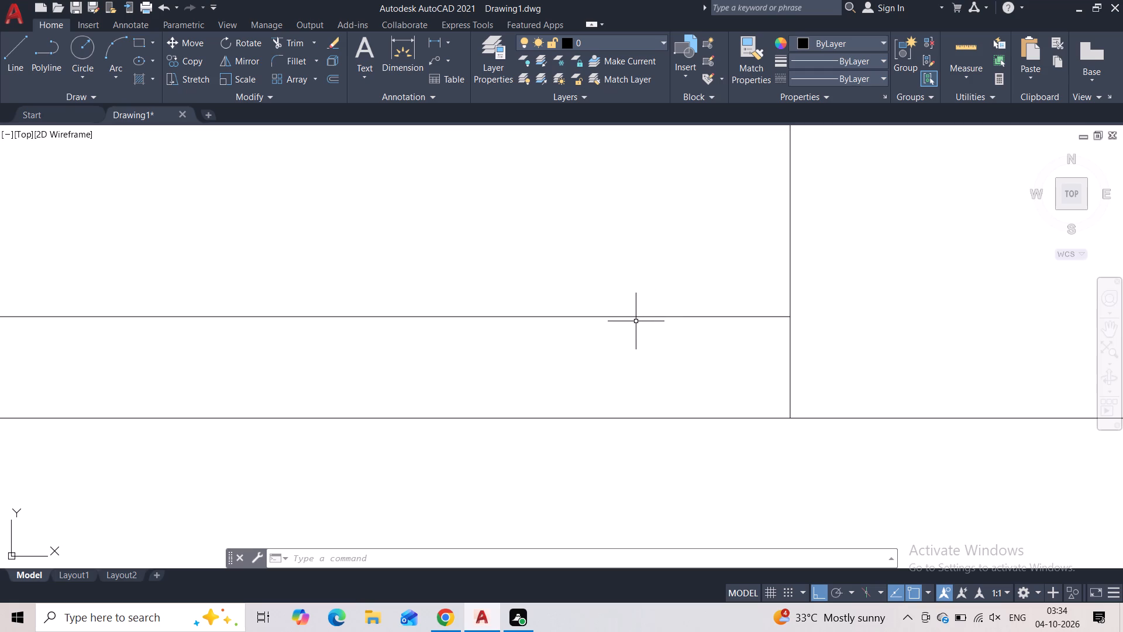
{"action": "scroll", "coordinate": [636, 321], "scroll_direction": "down", "scroll_amount": 5}
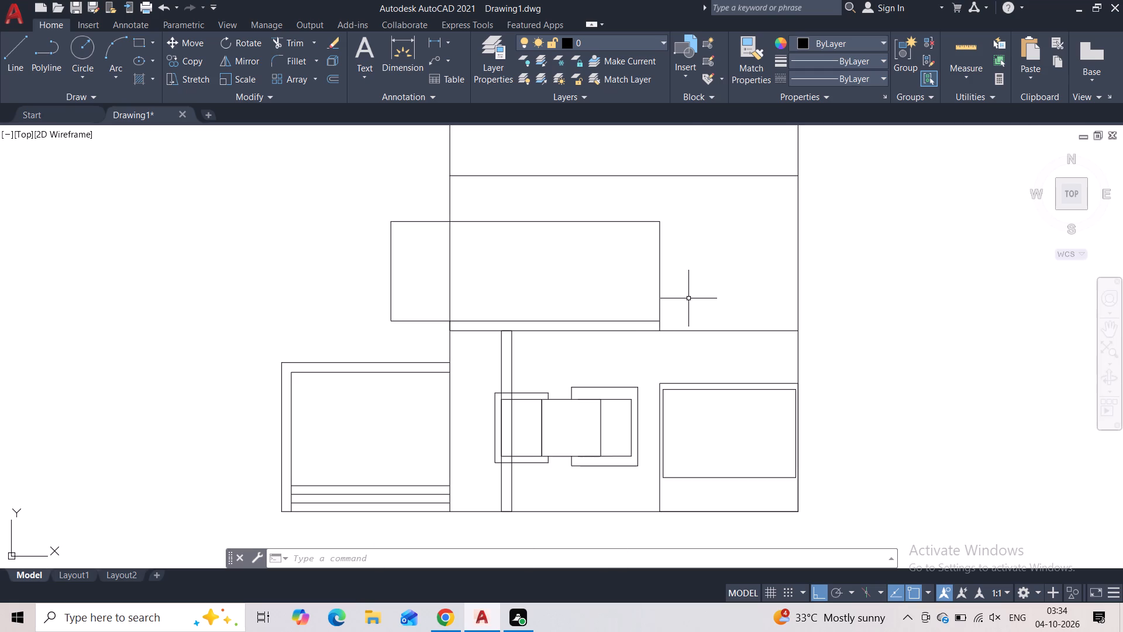
{"action": "left_click", "coordinate": [286, 42]}
{"action": "left_click_drag", "start_coordinate": [708, 295], "coordinate": [701, 338]}
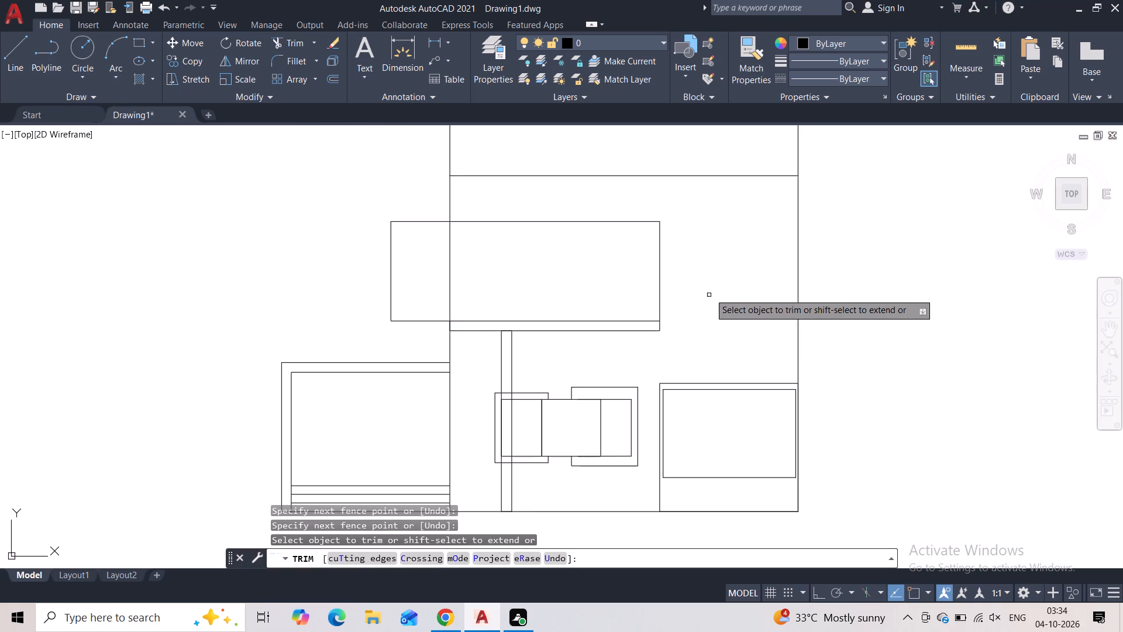
{"action": "key", "text": "Escape"}
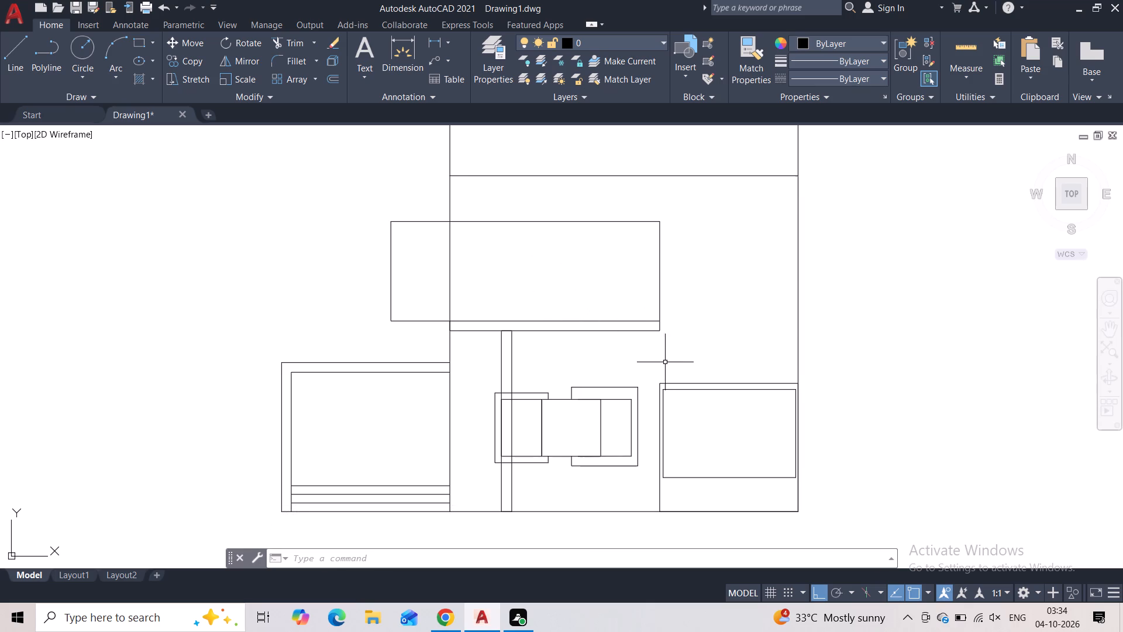
Offset the upper box's right side and its top line 9" inward.
{"action": "scroll", "coordinate": [665, 362], "scroll_direction": "up", "scroll_amount": 2}
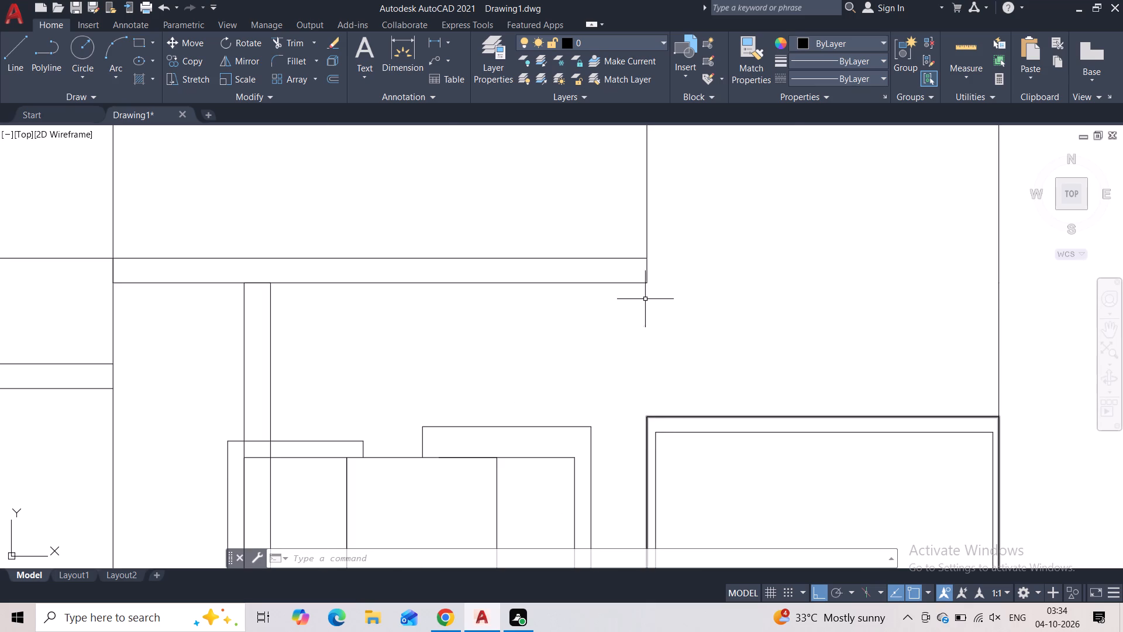
{"action": "middle_click_drag", "start_coordinate": [670, 257], "coordinate": [649, 387]}
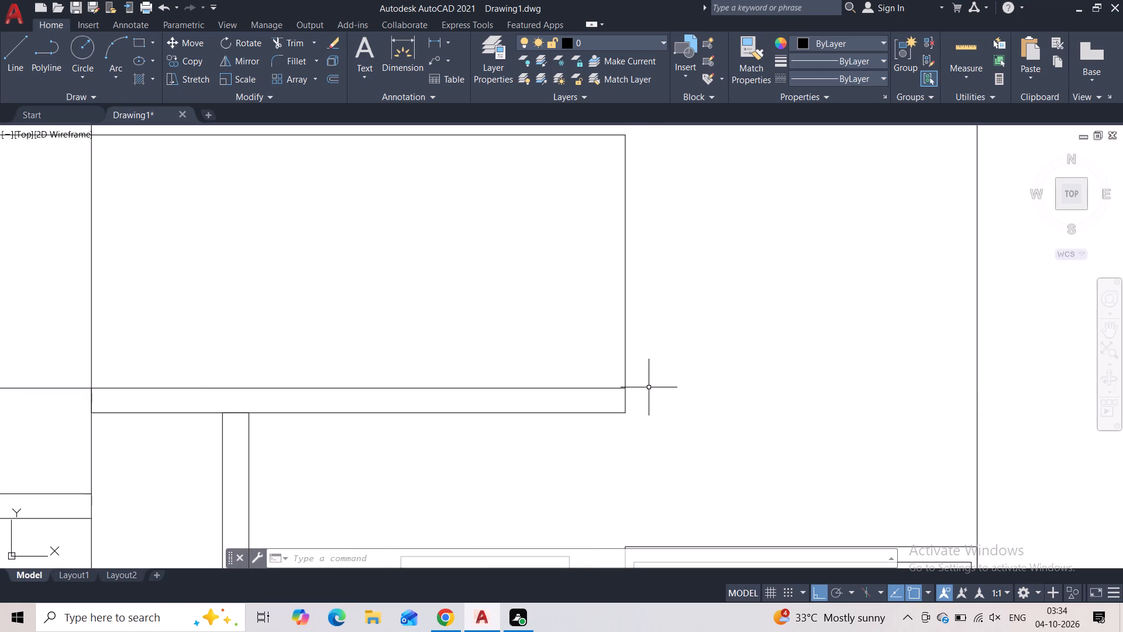
{"action": "scroll", "coordinate": [649, 387], "scroll_direction": "down", "scroll_amount": 1}
{"action": "left_click", "coordinate": [664, 276]}
{"action": "left_click", "coordinate": [595, 300]}
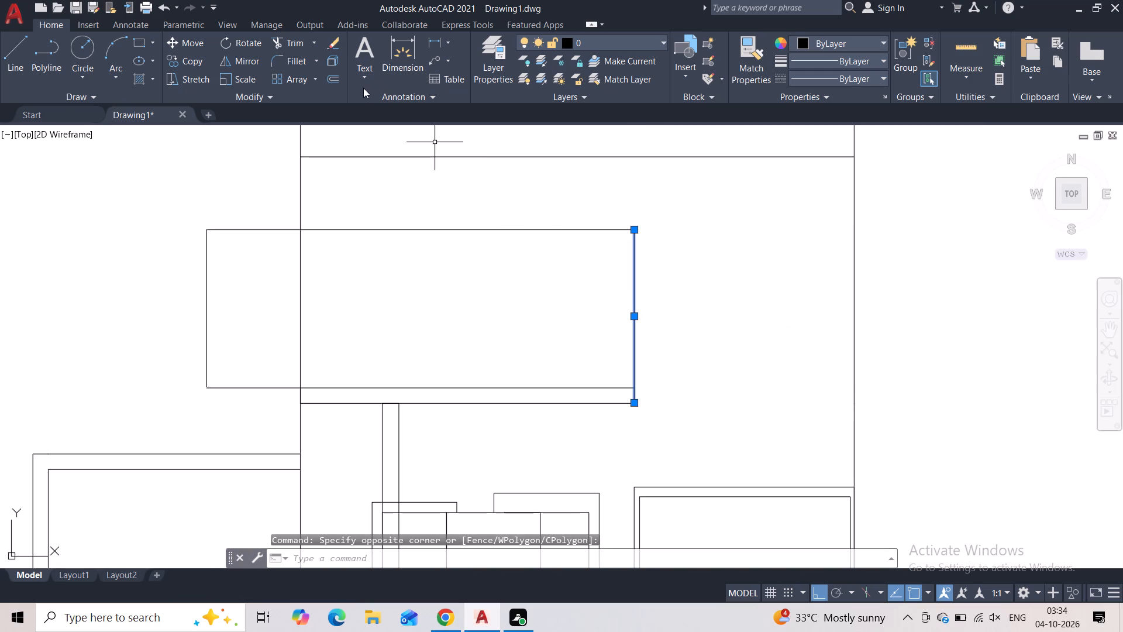
{"action": "left_click", "coordinate": [335, 81]}
{"action": "type", "text": "9\""}
{"action": "key", "text": "Return"}
{"action": "left_click", "coordinate": [435, 293]}
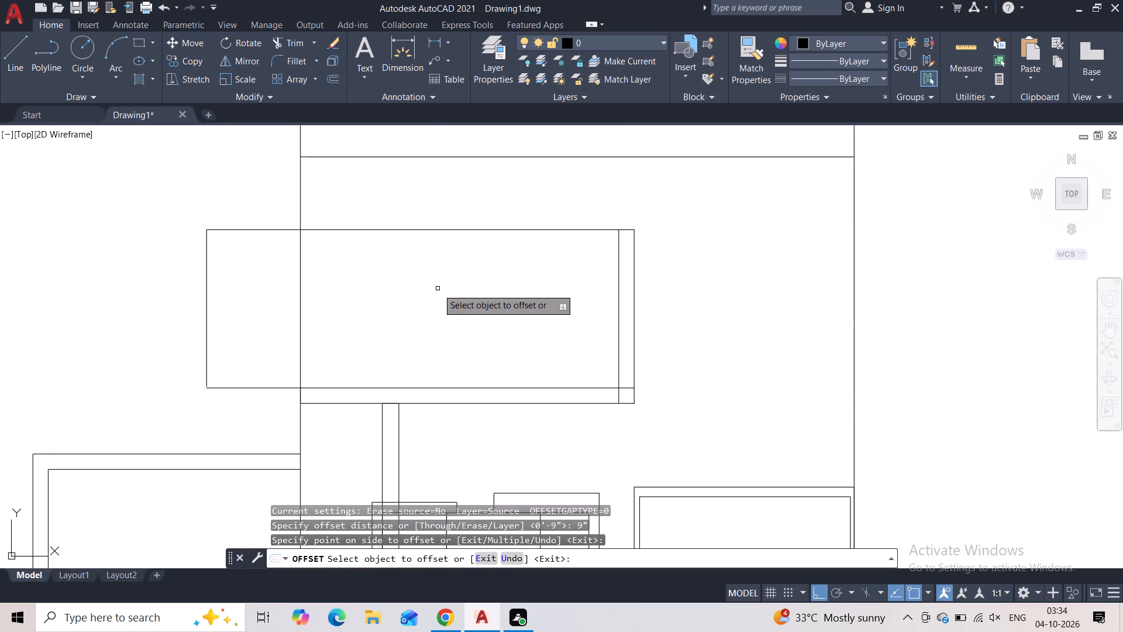
{"action": "left_click", "coordinate": [502, 229]}
{"action": "left_click", "coordinate": [506, 300]}
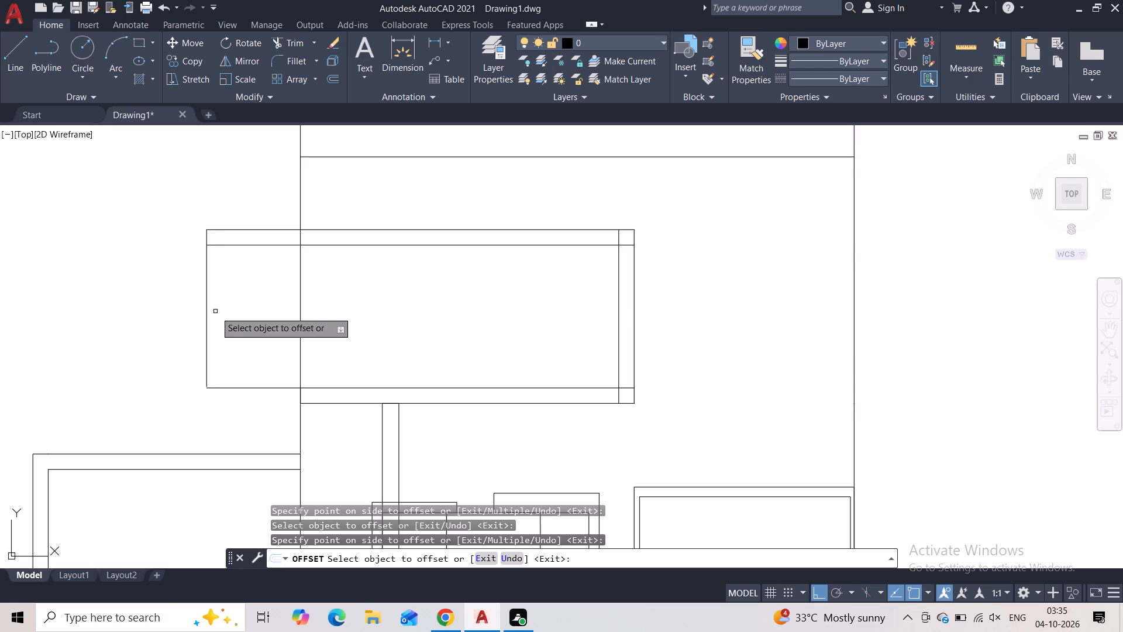
{"action": "key", "text": "Escape"}
Offset the upper box's left side 4.5" inward.
{"action": "left_click", "coordinate": [221, 330]}
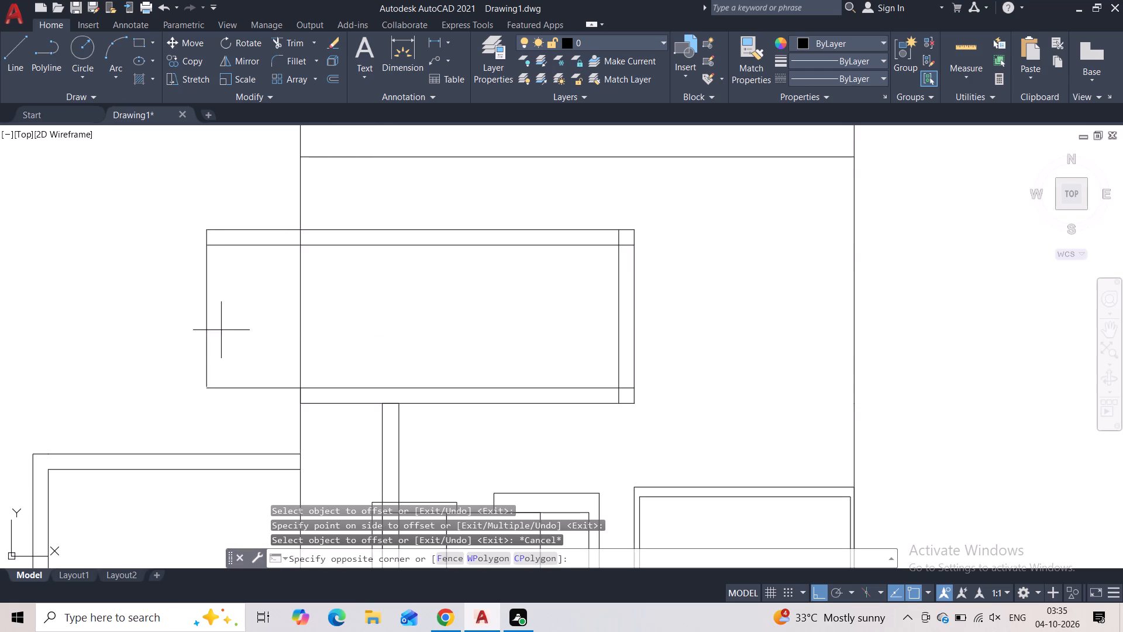
{"action": "left_click", "coordinate": [205, 329]}
{"action": "left_click", "coordinate": [334, 83]}
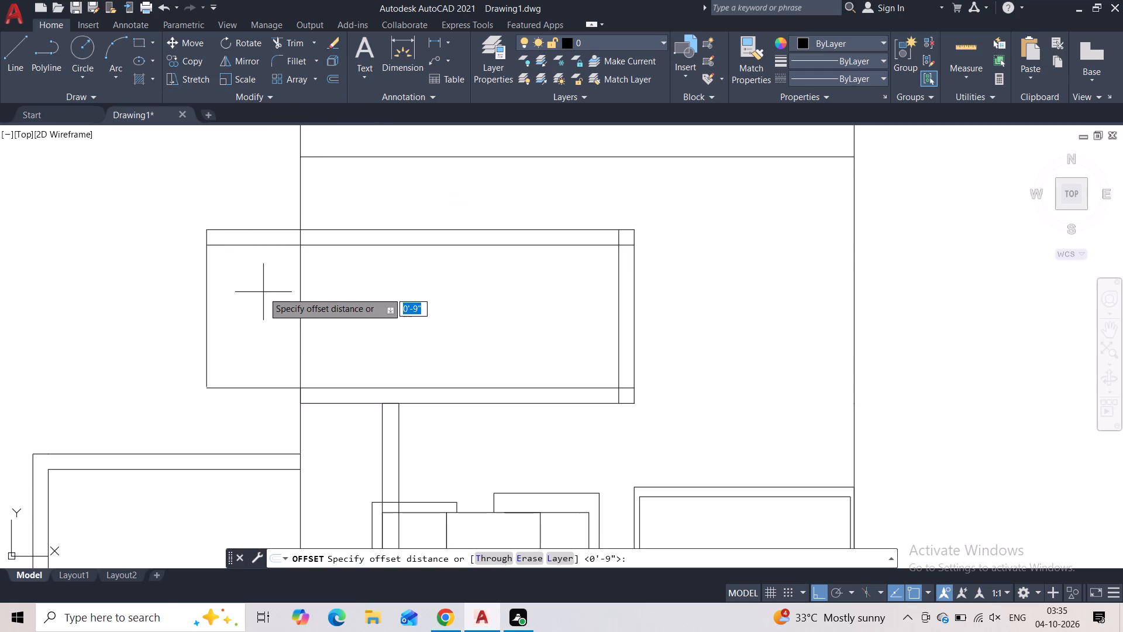
{"action": "type", "text": "4.5\""}
{"action": "key", "text": "Return"}
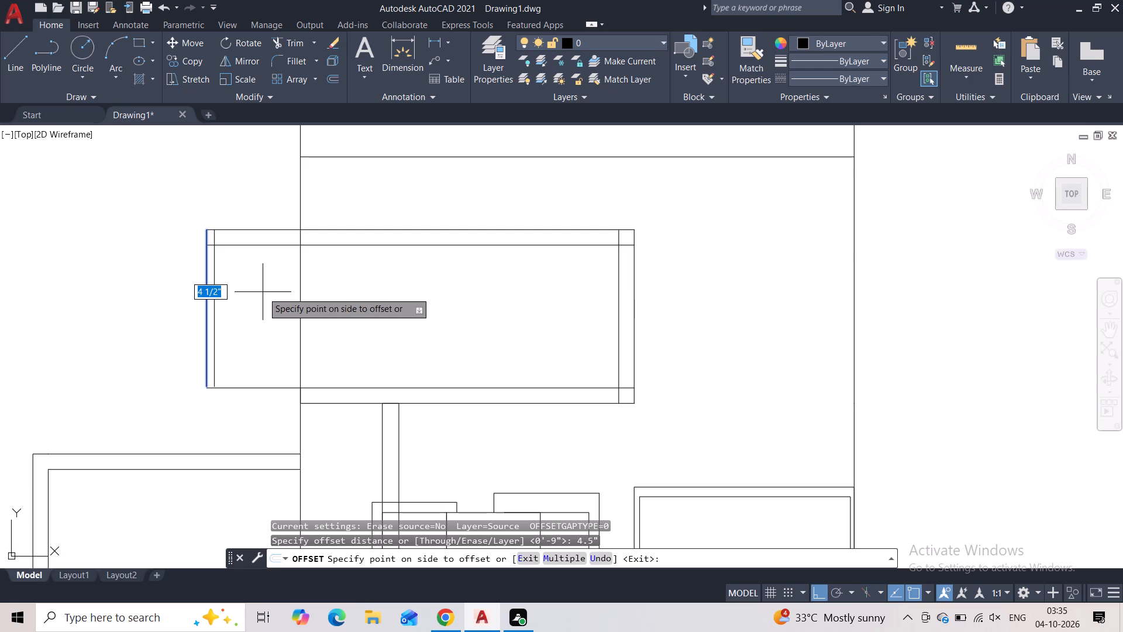
{"action": "left_click", "coordinate": [263, 292]}
{"action": "key", "text": "Escape"}
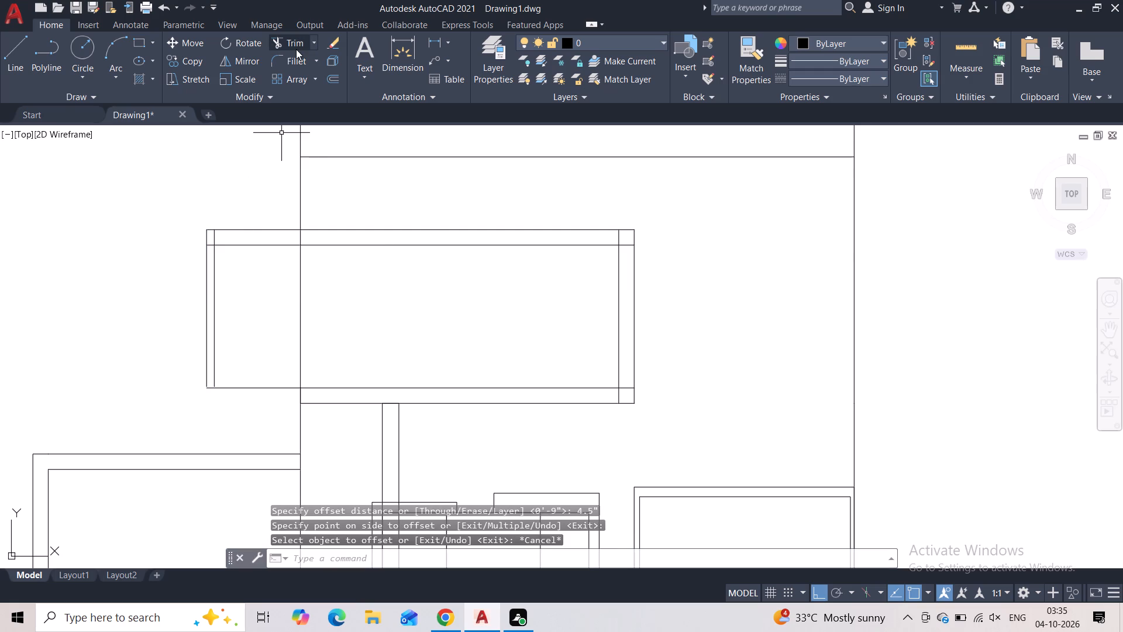
Trim the overlapping inner frame line ends at the upper box's top-left, top-right and bottom-right corners.
{"action": "left_click", "coordinate": [296, 49]}
{"action": "scroll", "coordinate": [216, 243], "scroll_direction": "up", "scroll_amount": 4}
{"action": "left_click_drag", "start_coordinate": [210, 207], "coordinate": [207, 207]}
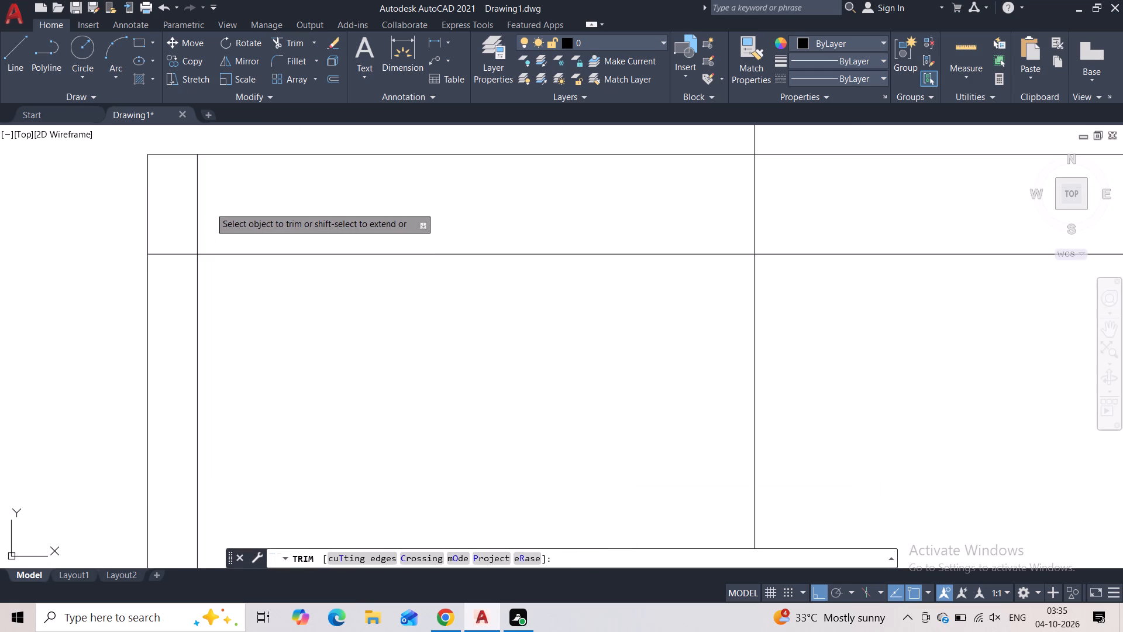
{"action": "left_click_drag", "start_coordinate": [207, 207], "coordinate": [187, 281]}
{"action": "scroll", "coordinate": [209, 281], "scroll_direction": "down", "scroll_amount": 3}
{"action": "middle_click_drag", "start_coordinate": [242, 370], "coordinate": [191, 239]}
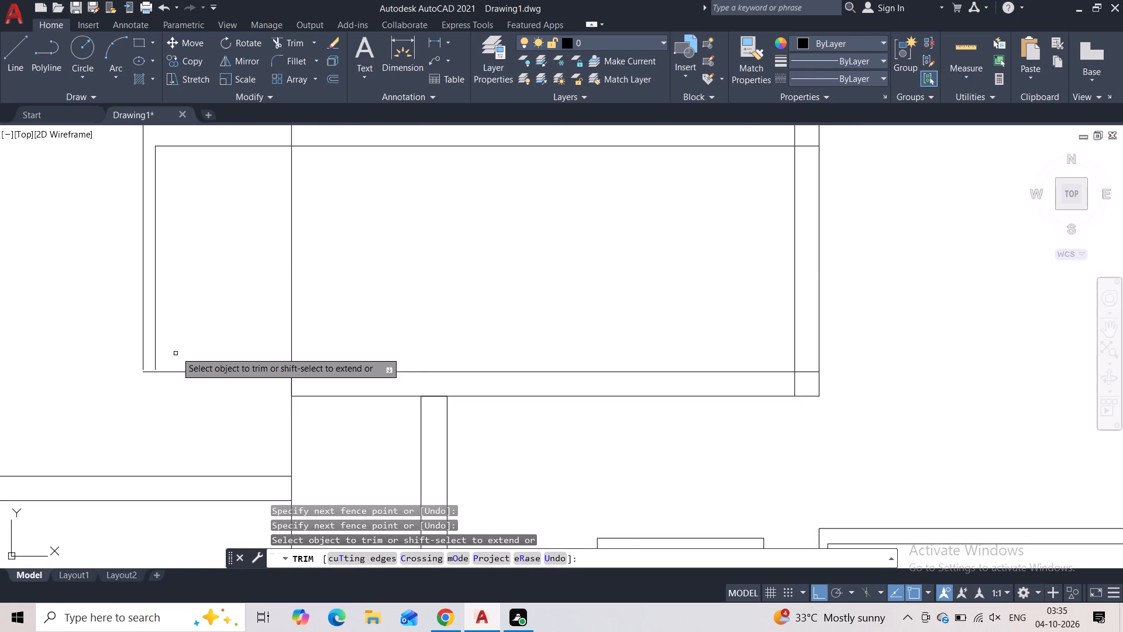
{"action": "middle_click_drag", "start_coordinate": [662, 207], "coordinate": [429, 311]}
{"action": "scroll", "coordinate": [552, 245], "scroll_direction": "up", "scroll_amount": 3}
{"action": "left_click_drag", "start_coordinate": [570, 222], "coordinate": [617, 322]}
{"action": "scroll", "coordinate": [446, 375], "scroll_direction": "down", "scroll_amount": 3}
{"action": "middle_click_drag", "start_coordinate": [364, 405], "coordinate": [540, 276]}
{"action": "scroll", "coordinate": [530, 303], "scroll_direction": "down", "scroll_amount": 1}
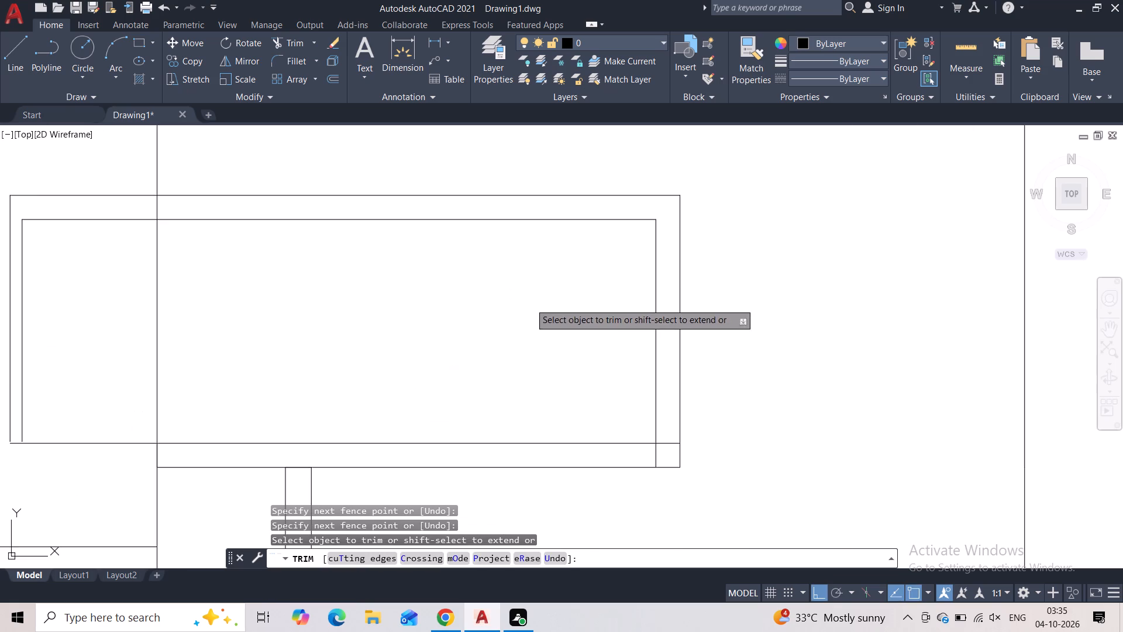
{"action": "scroll", "coordinate": [529, 308], "scroll_direction": "down", "scroll_amount": 1}
{"action": "scroll", "coordinate": [591, 368], "scroll_direction": "up", "scroll_amount": 3}
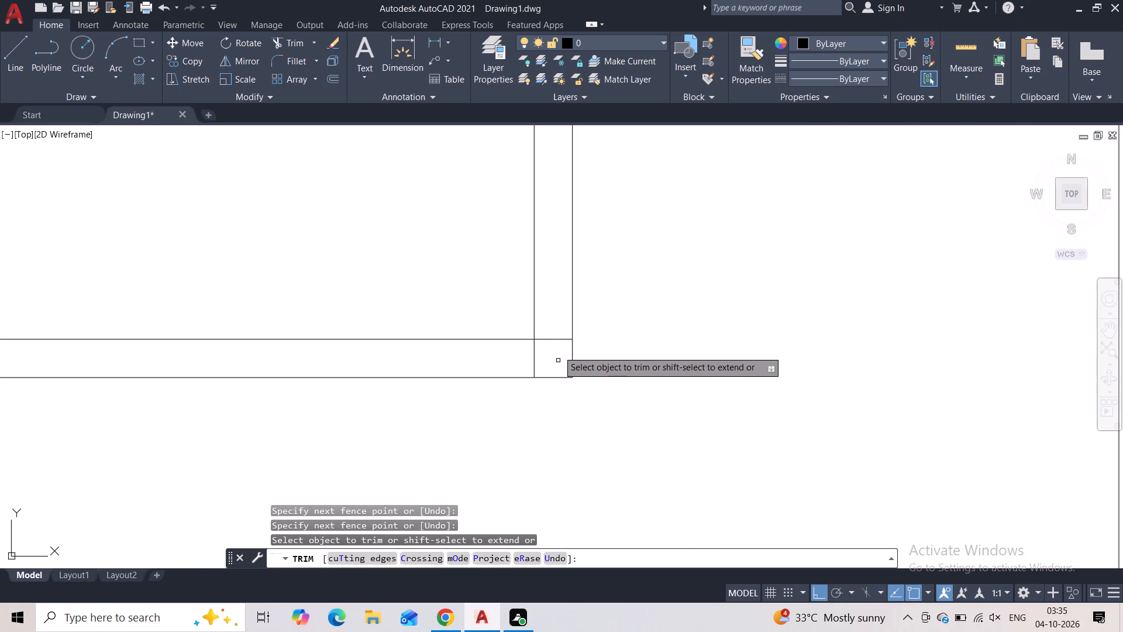
{"action": "left_click_drag", "start_coordinate": [558, 327], "coordinate": [511, 365]}
{"action": "scroll", "coordinate": [511, 363], "scroll_direction": "down", "scroll_amount": 4}
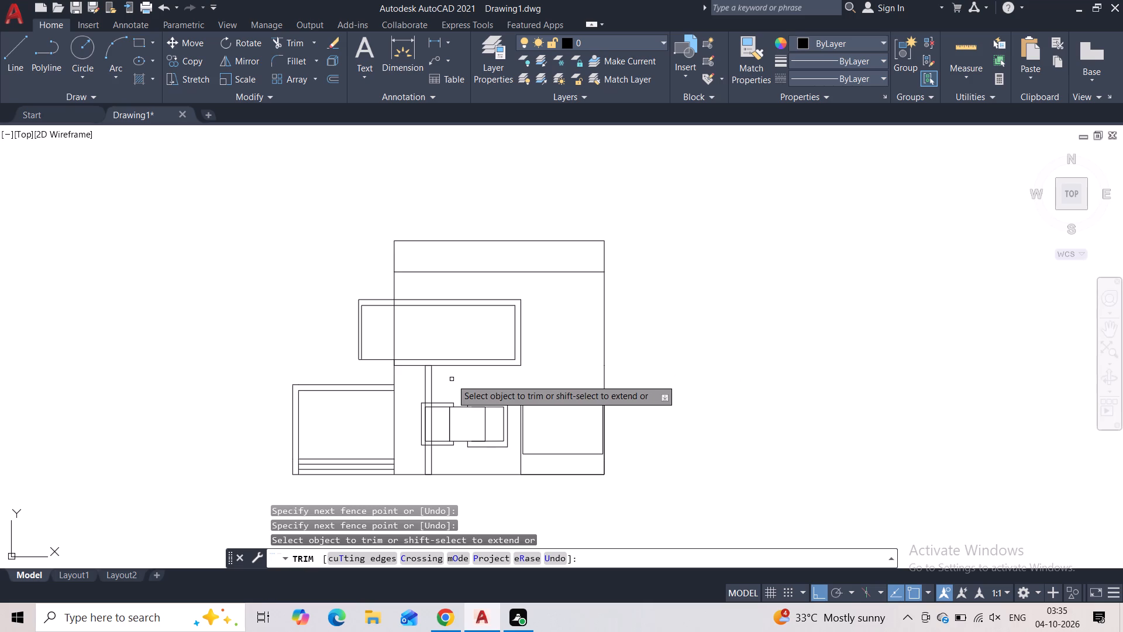
{"action": "key", "text": "Escape"}
Draw a short line joining the lower end of the upper box's outer left side to the inner bottom line's left end.
{"action": "scroll", "coordinate": [362, 365], "scroll_direction": "up", "scroll_amount": 5}
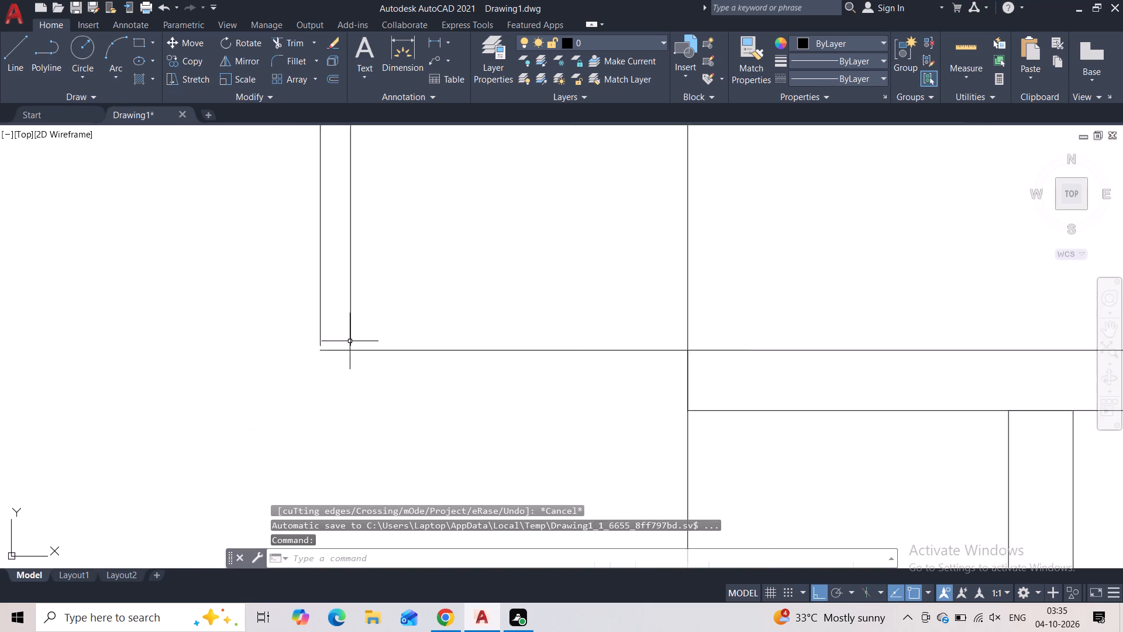
{"action": "scroll", "coordinate": [350, 341], "scroll_direction": "up", "scroll_amount": 4}
{"action": "left_click", "coordinate": [3, 70]}
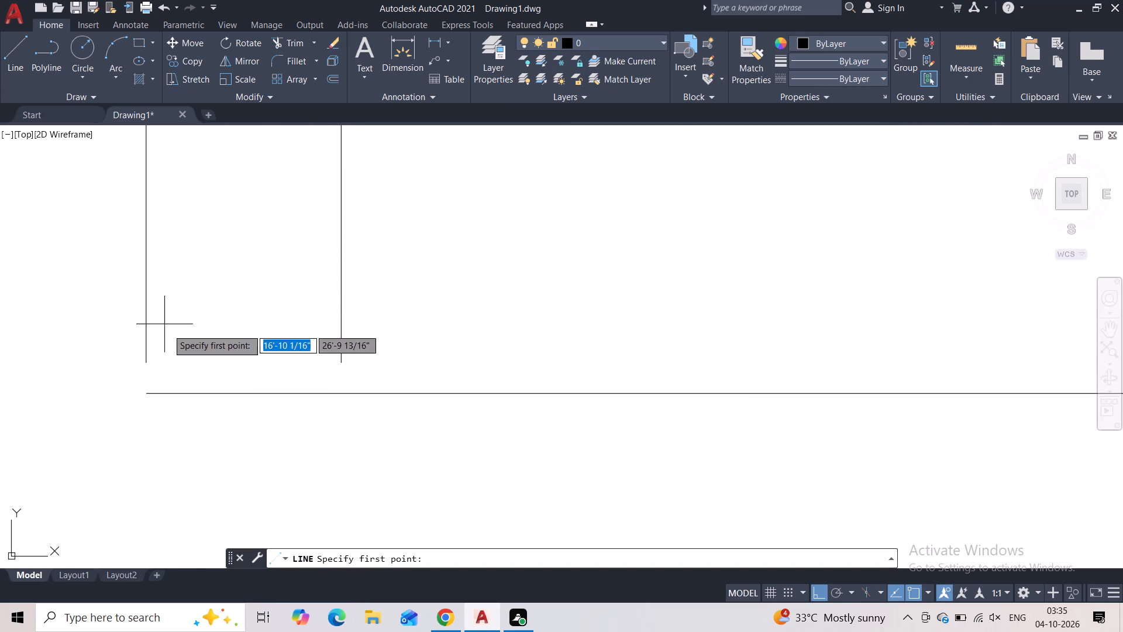
{"action": "left_click", "coordinate": [149, 365]}
{"action": "left_click", "coordinate": [143, 390]}
{"action": "key", "text": "Escape"}
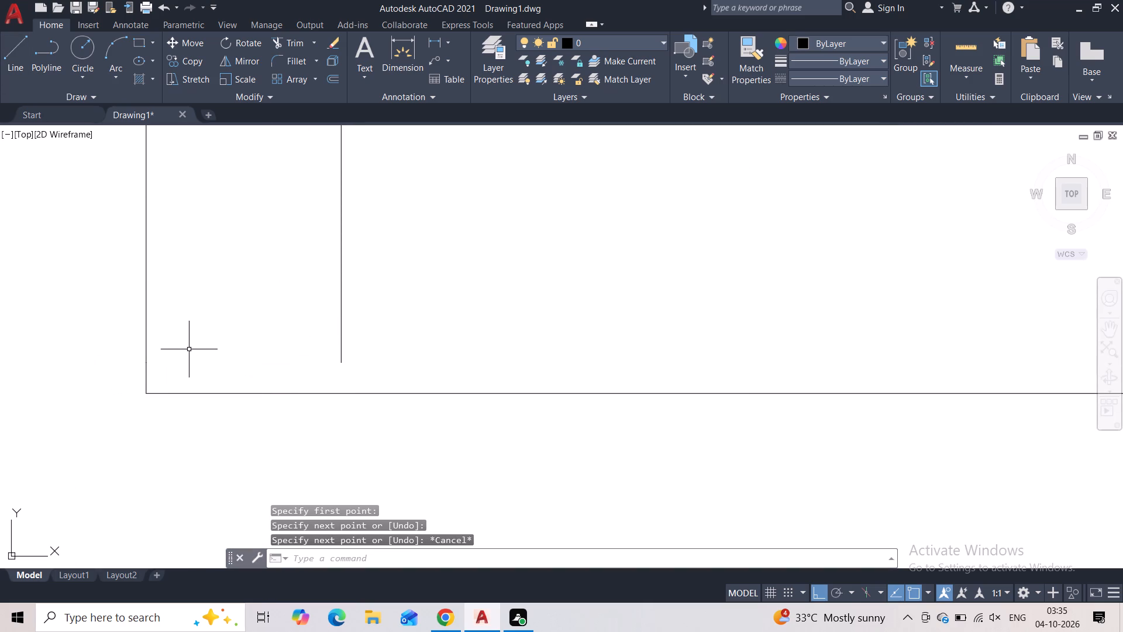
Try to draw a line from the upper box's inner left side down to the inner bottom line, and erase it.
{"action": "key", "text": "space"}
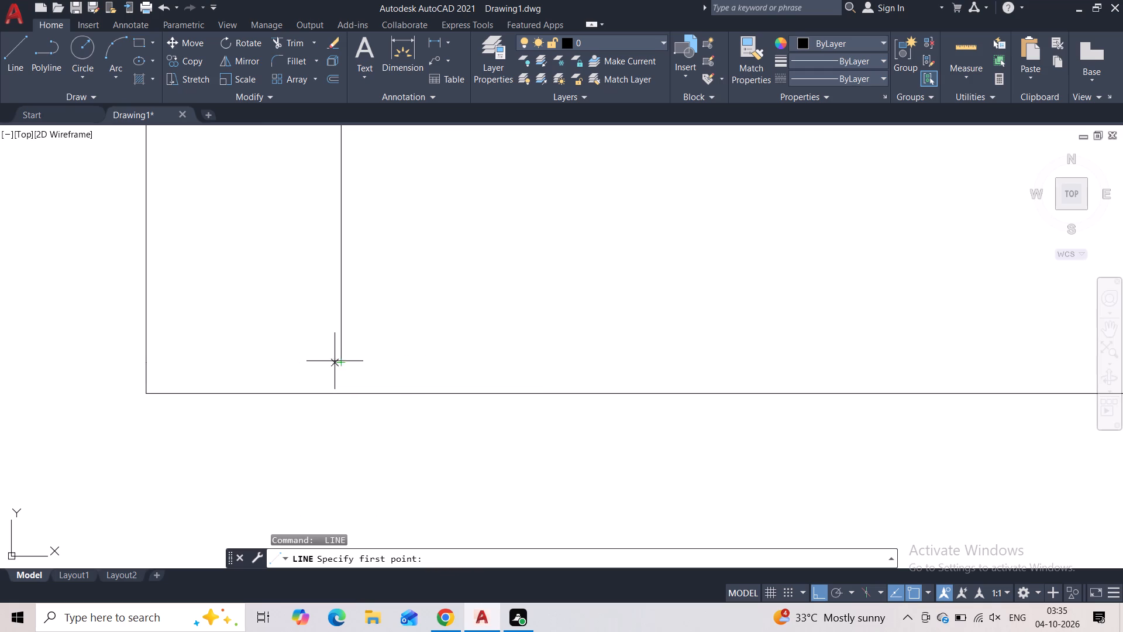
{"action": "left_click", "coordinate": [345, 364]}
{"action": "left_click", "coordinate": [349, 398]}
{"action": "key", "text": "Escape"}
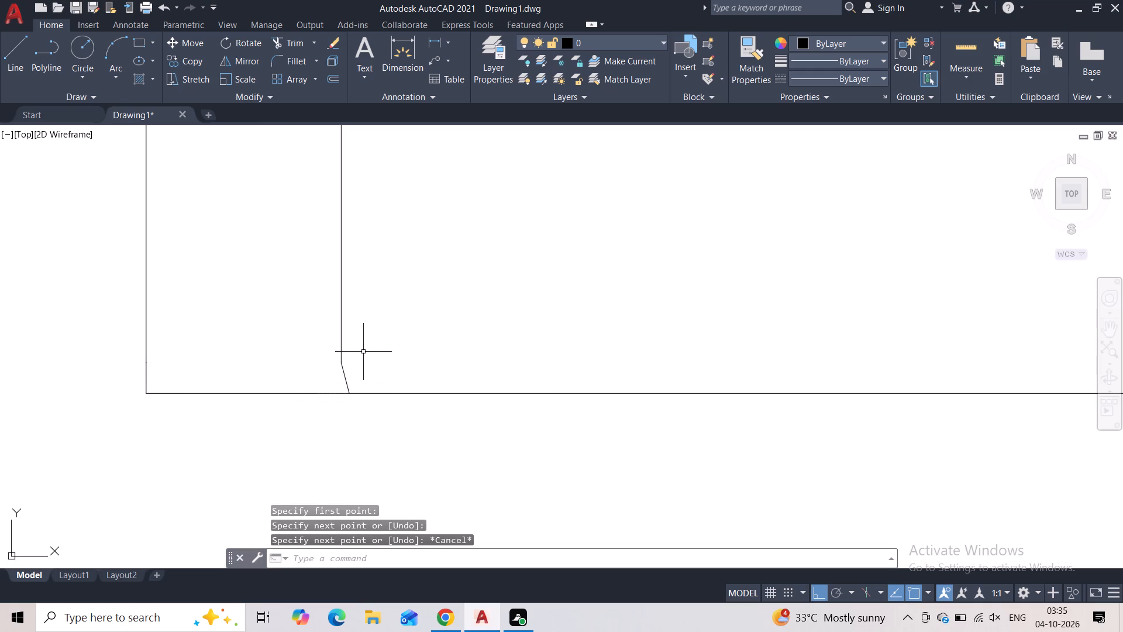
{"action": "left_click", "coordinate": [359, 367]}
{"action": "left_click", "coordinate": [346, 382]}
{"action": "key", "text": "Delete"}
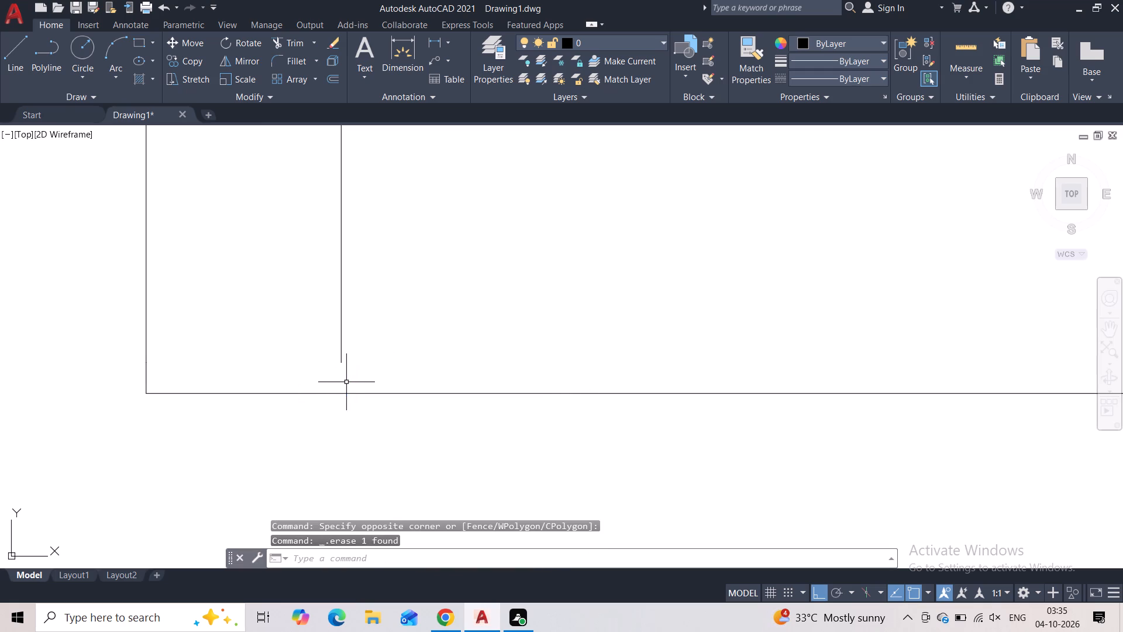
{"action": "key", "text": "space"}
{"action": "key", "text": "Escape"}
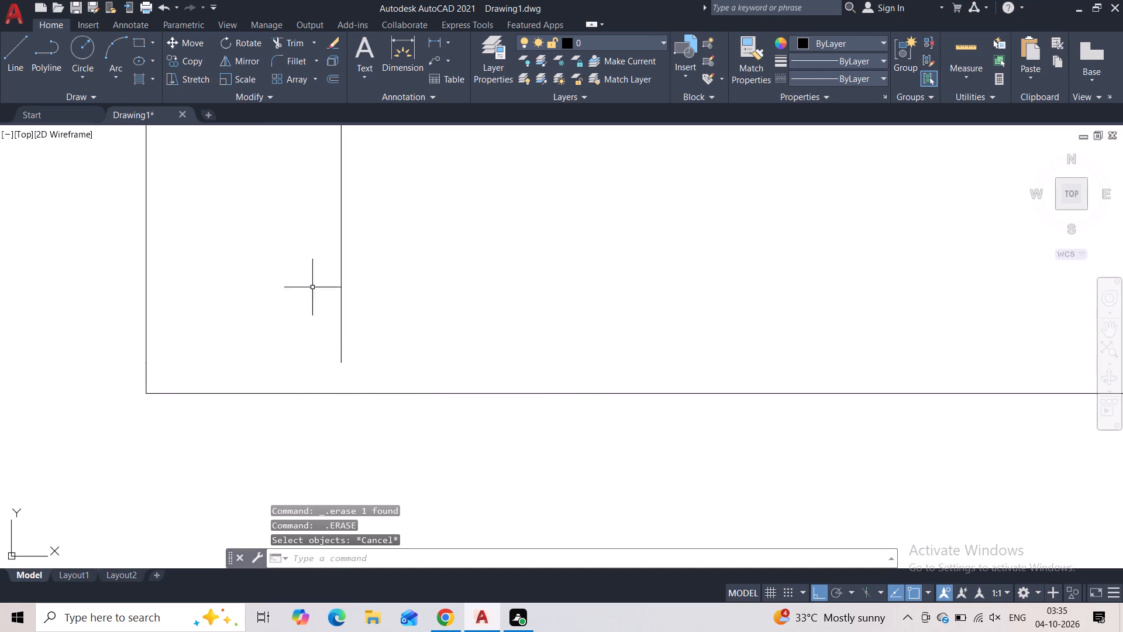
Draw a vertical line from the upper box's inner left side straight down to the inner bottom line.
{"action": "left_click", "coordinate": [23, 61]}
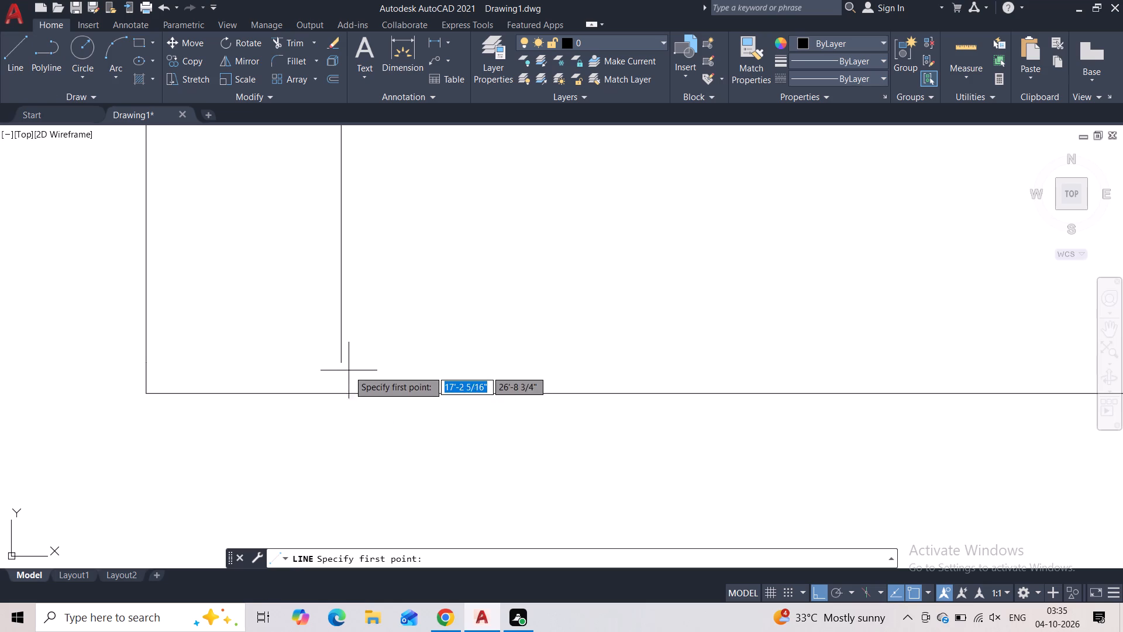
{"action": "left_click", "coordinate": [343, 364]}
{"action": "left_click", "coordinate": [340, 391]}
{"action": "key", "text": "Escape"}
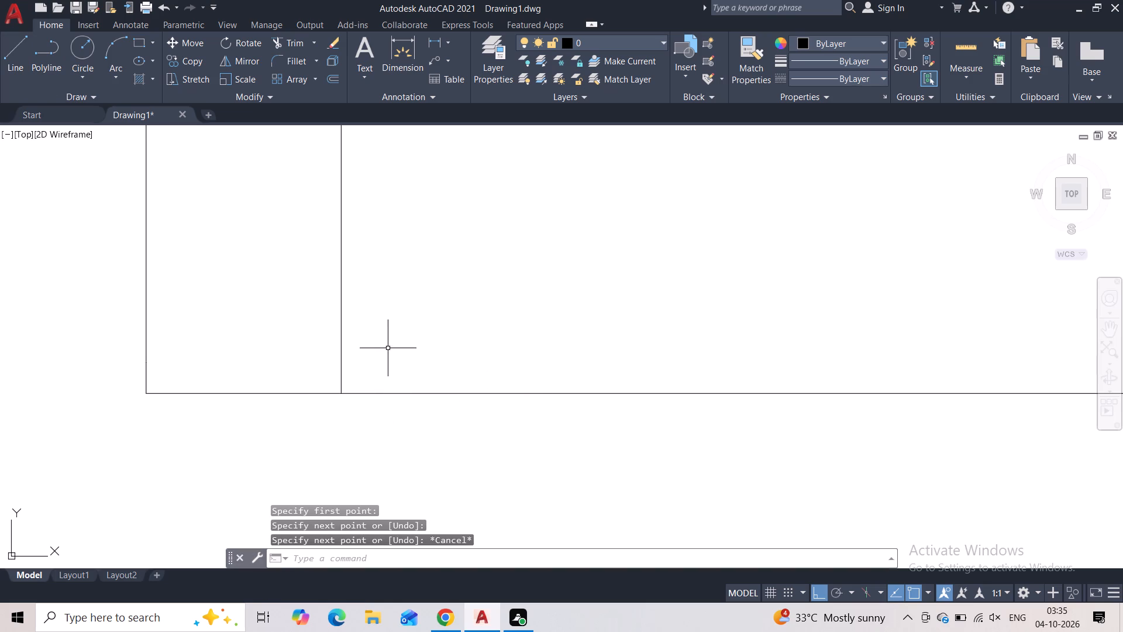
Draw the upper box's missing outer bottom edge from the building's left wall to its outer left side, and close the corner upward.
{"action": "scroll", "coordinate": [388, 349], "scroll_direction": "down", "scroll_amount": 7}
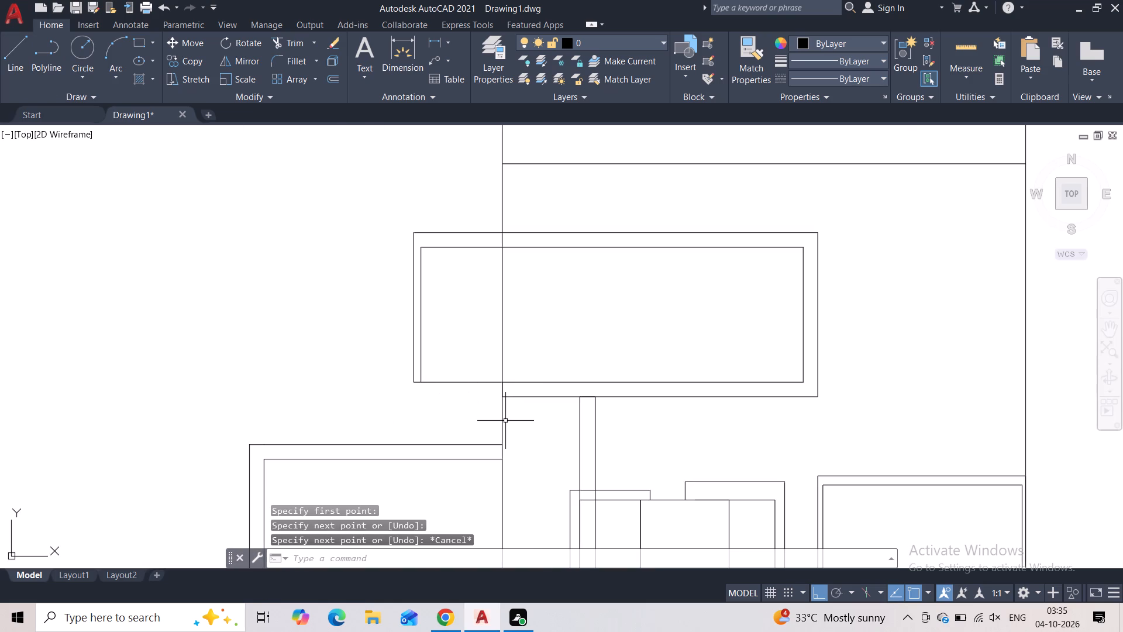
{"action": "key", "text": "space"}
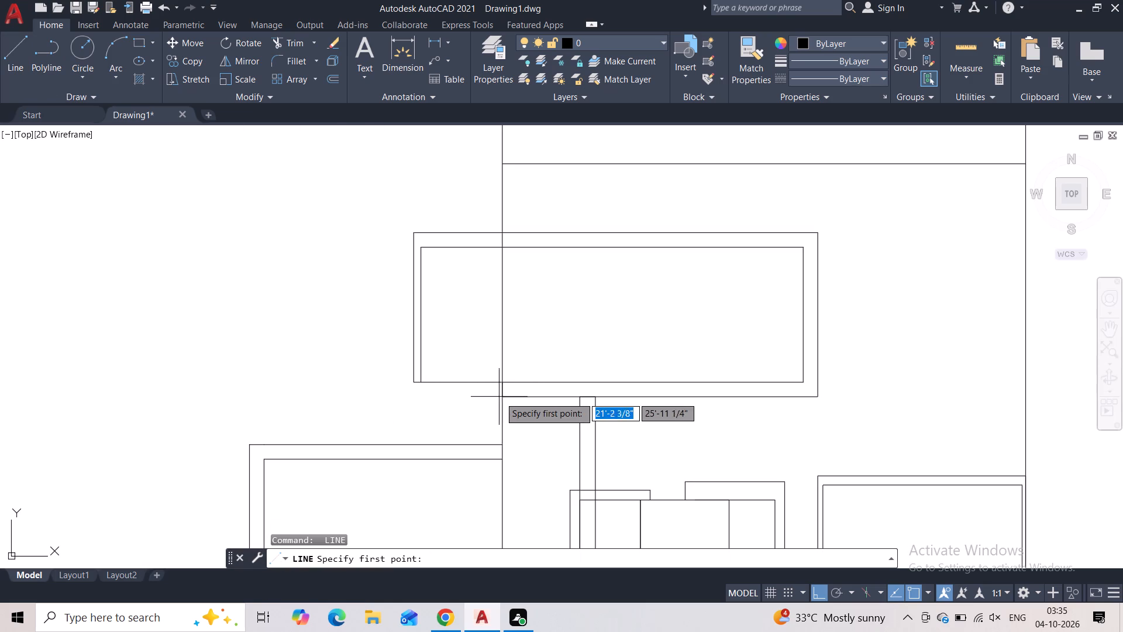
{"action": "left_click", "coordinate": [500, 397]}
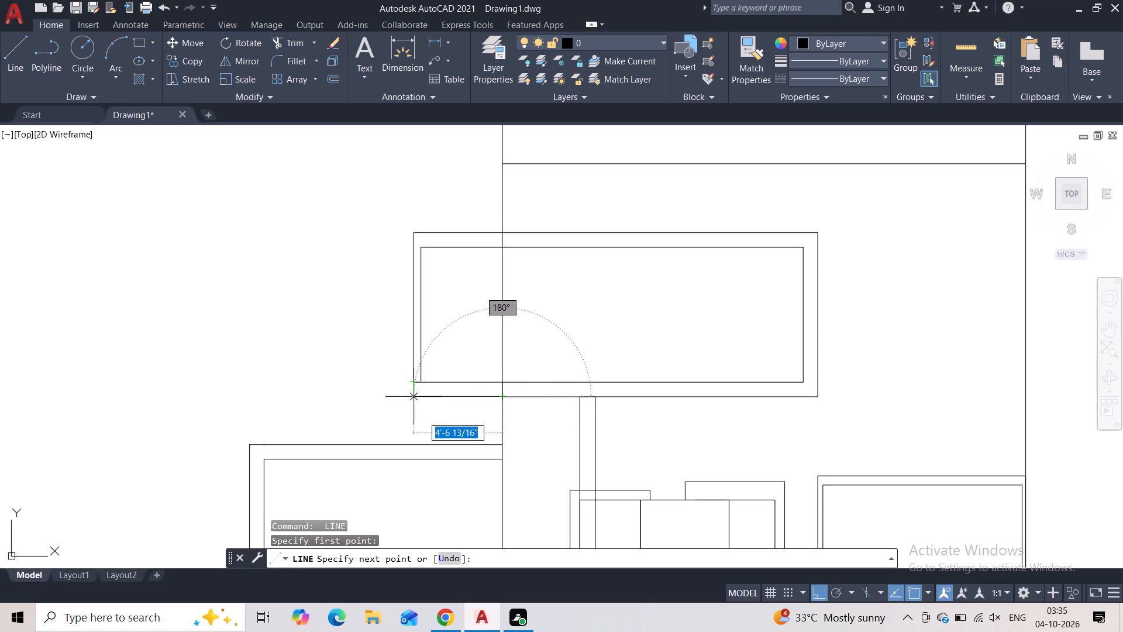
{"action": "left_click", "coordinate": [411, 396]}
{"action": "left_click", "coordinate": [414, 384]}
{"action": "key", "text": "Escape"}
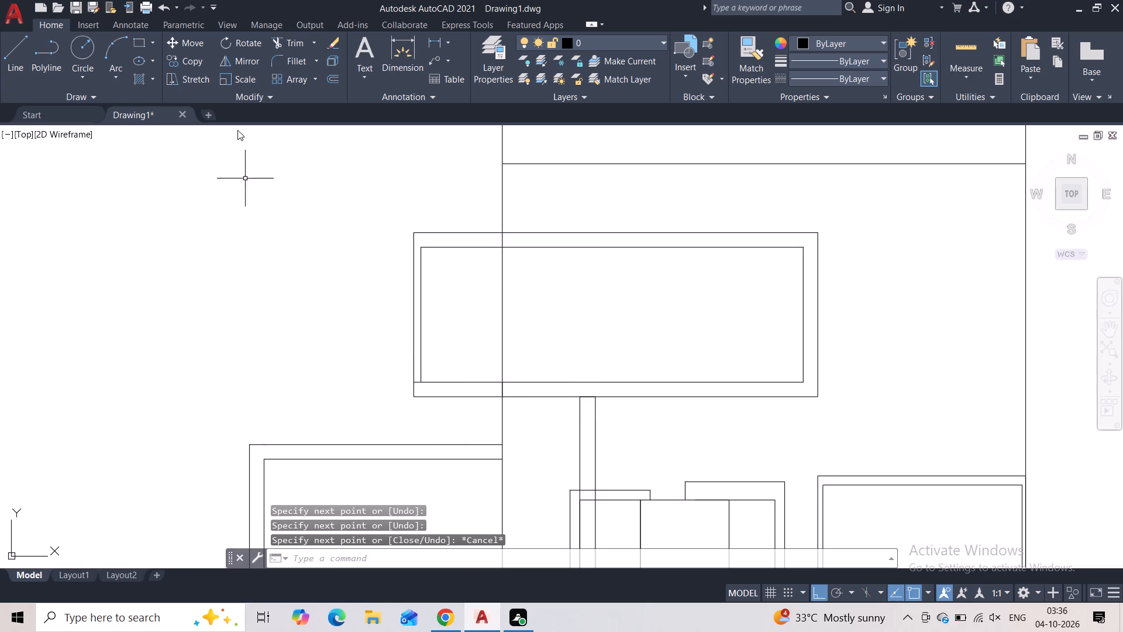
Trim the inner bottom line's stub at the upper box's left frame and the wall line crossing the bottom frame.
{"action": "left_click", "coordinate": [294, 34]}
{"action": "left_click", "coordinate": [290, 44]}
{"action": "scroll", "coordinate": [408, 398], "scroll_direction": "up", "scroll_amount": 4}
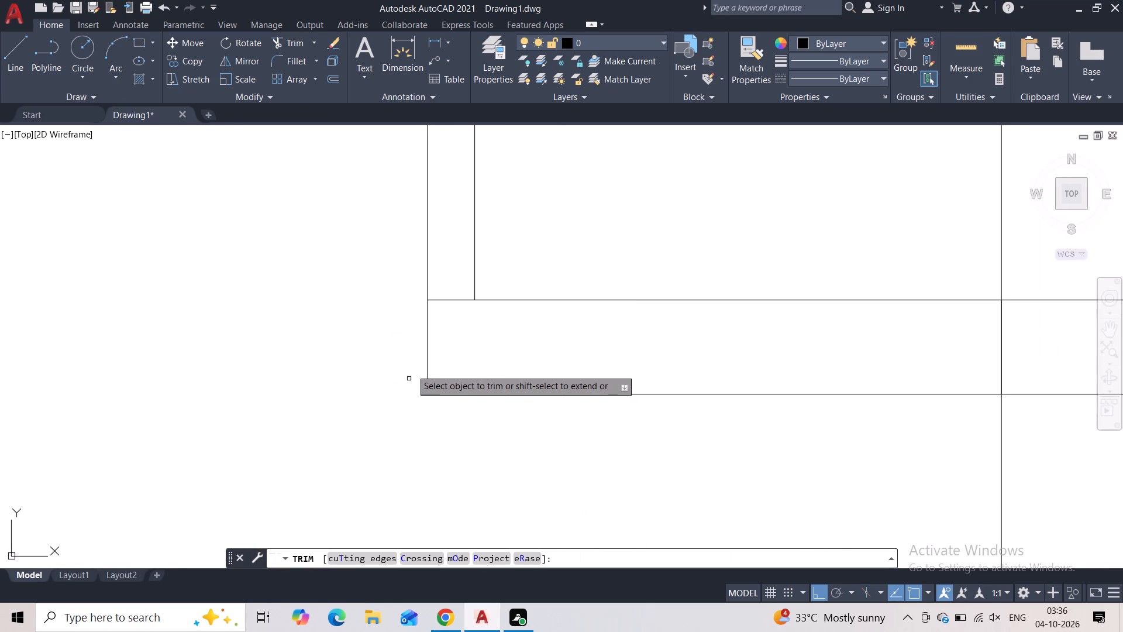
{"action": "left_click_drag", "start_coordinate": [445, 279], "coordinate": [456, 327]}
{"action": "scroll", "coordinate": [493, 332], "scroll_direction": "down", "scroll_amount": 4}
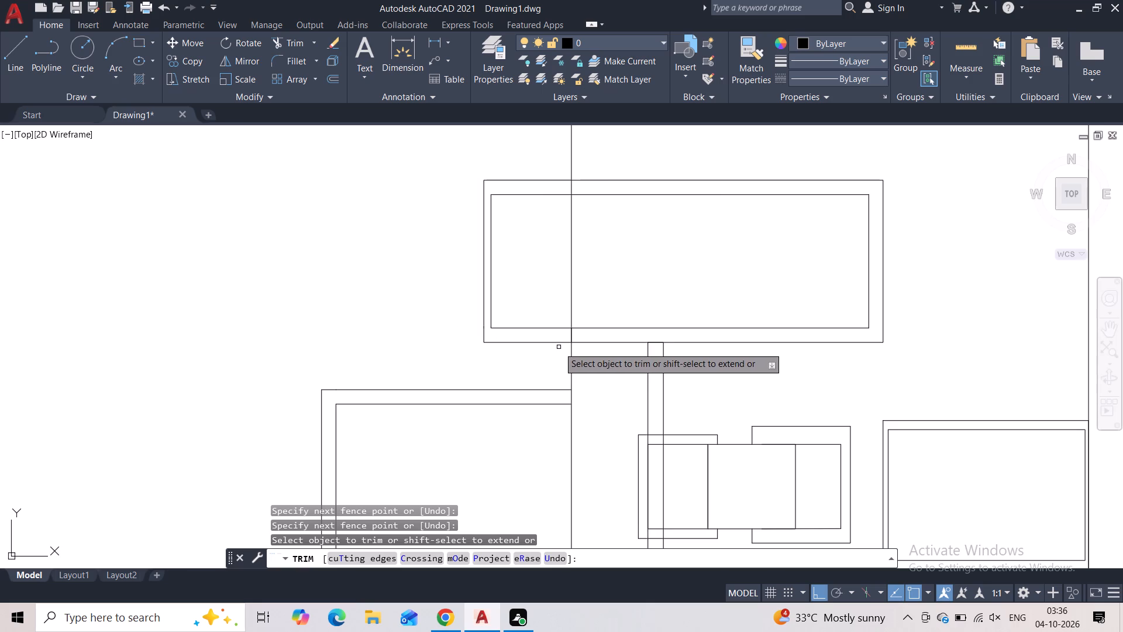
{"action": "scroll", "coordinate": [559, 346], "scroll_direction": "up", "scroll_amount": 3}
{"action": "left_click_drag", "start_coordinate": [617, 305], "coordinate": [568, 311]}
{"action": "key", "text": "Escape"}
{"action": "scroll", "coordinate": [566, 310], "scroll_direction": "down", "scroll_amount": 4}
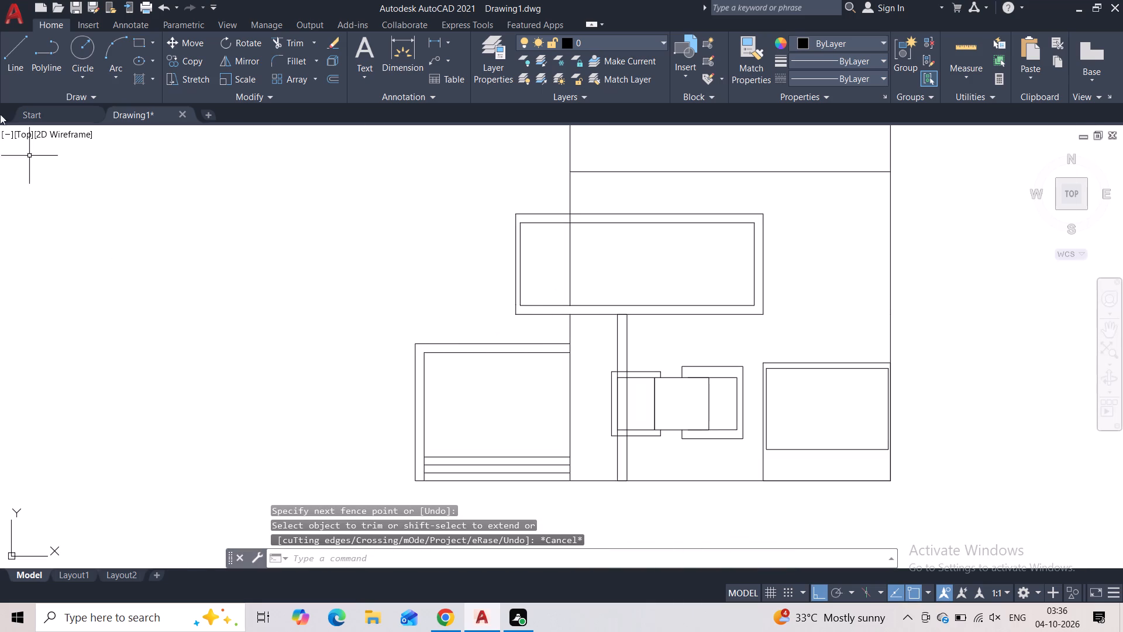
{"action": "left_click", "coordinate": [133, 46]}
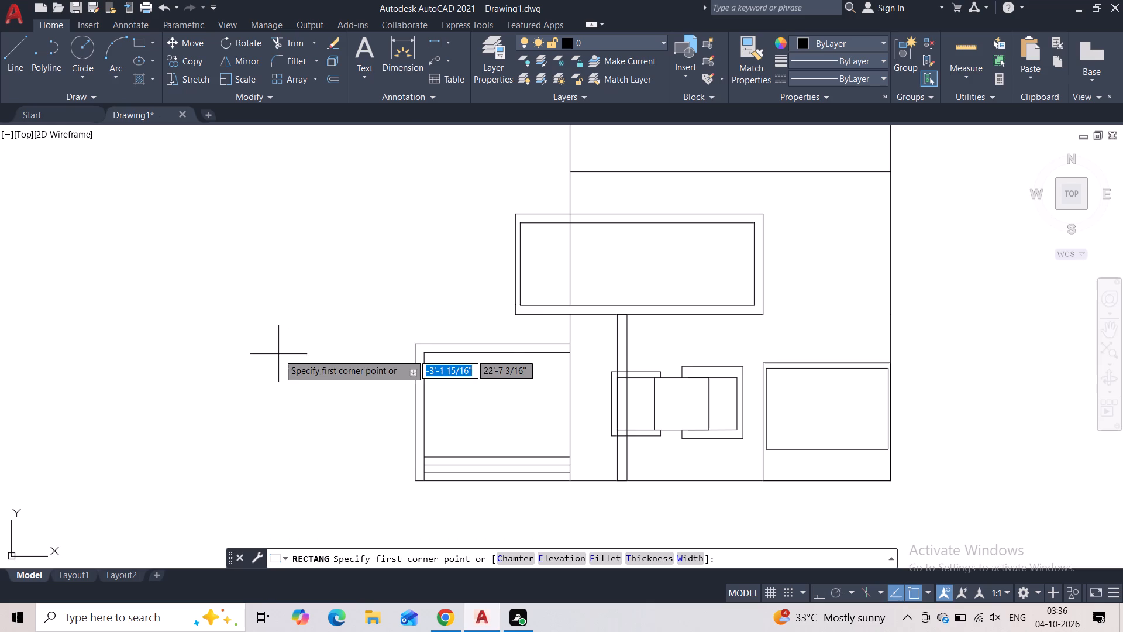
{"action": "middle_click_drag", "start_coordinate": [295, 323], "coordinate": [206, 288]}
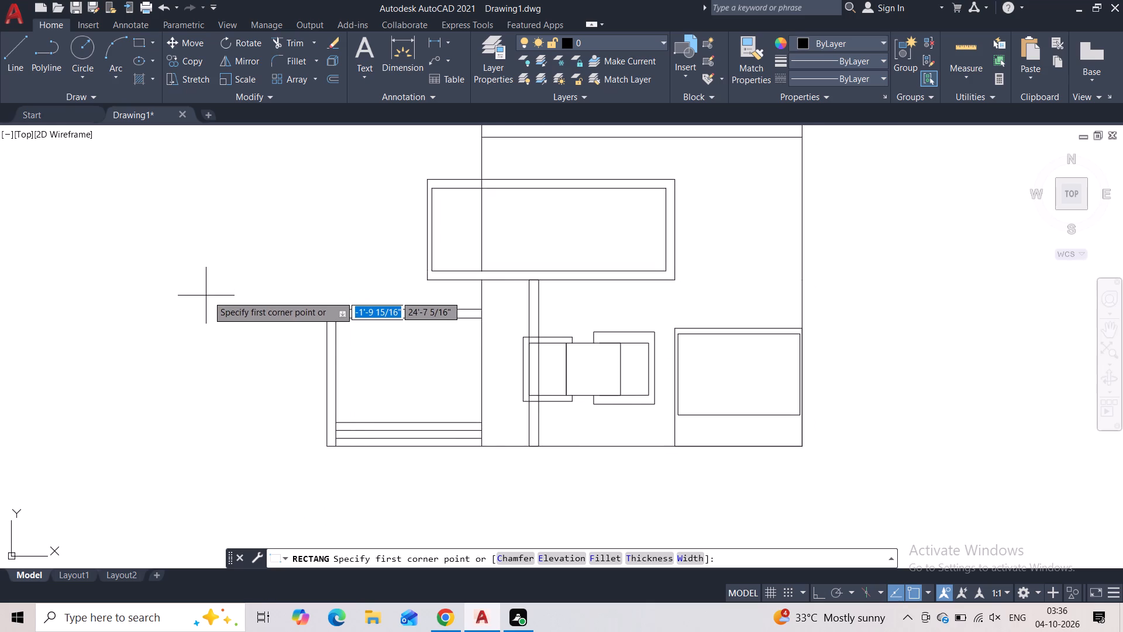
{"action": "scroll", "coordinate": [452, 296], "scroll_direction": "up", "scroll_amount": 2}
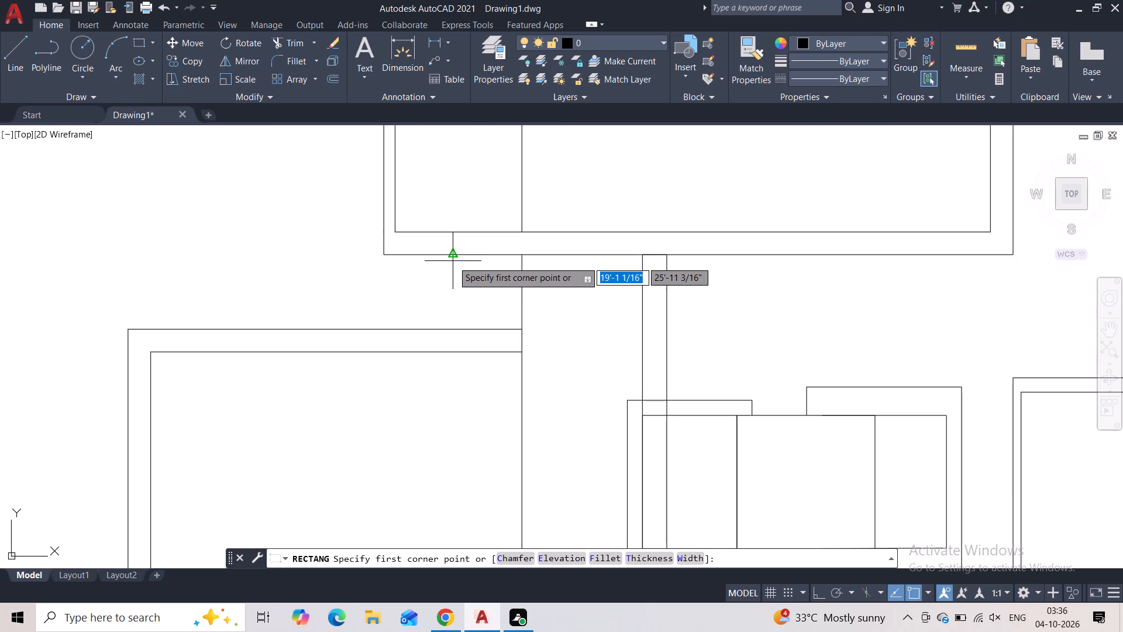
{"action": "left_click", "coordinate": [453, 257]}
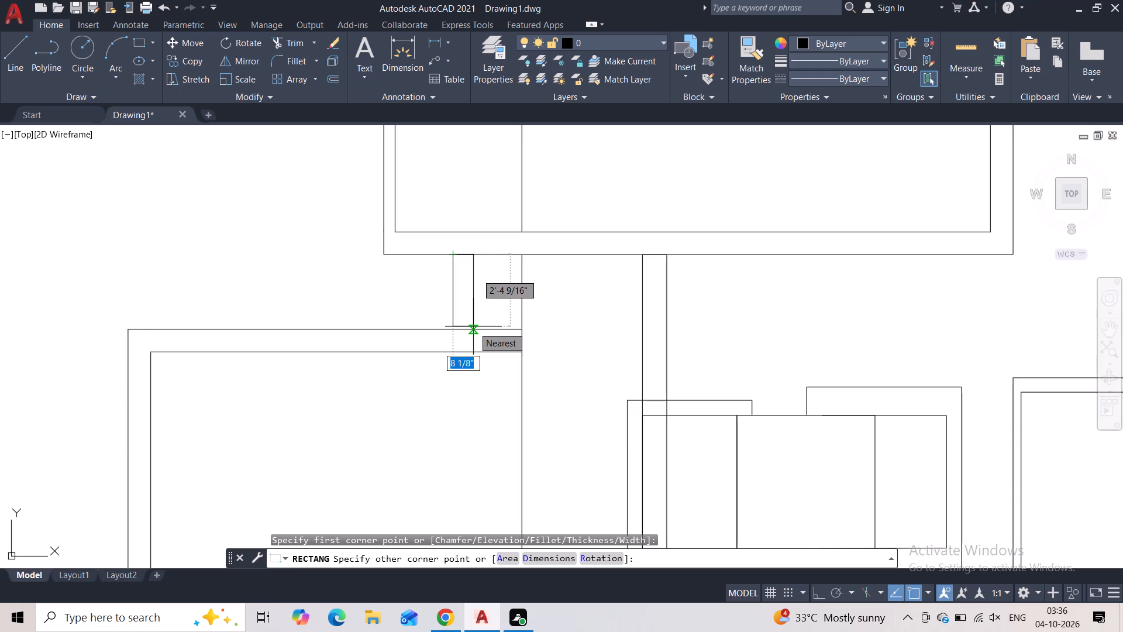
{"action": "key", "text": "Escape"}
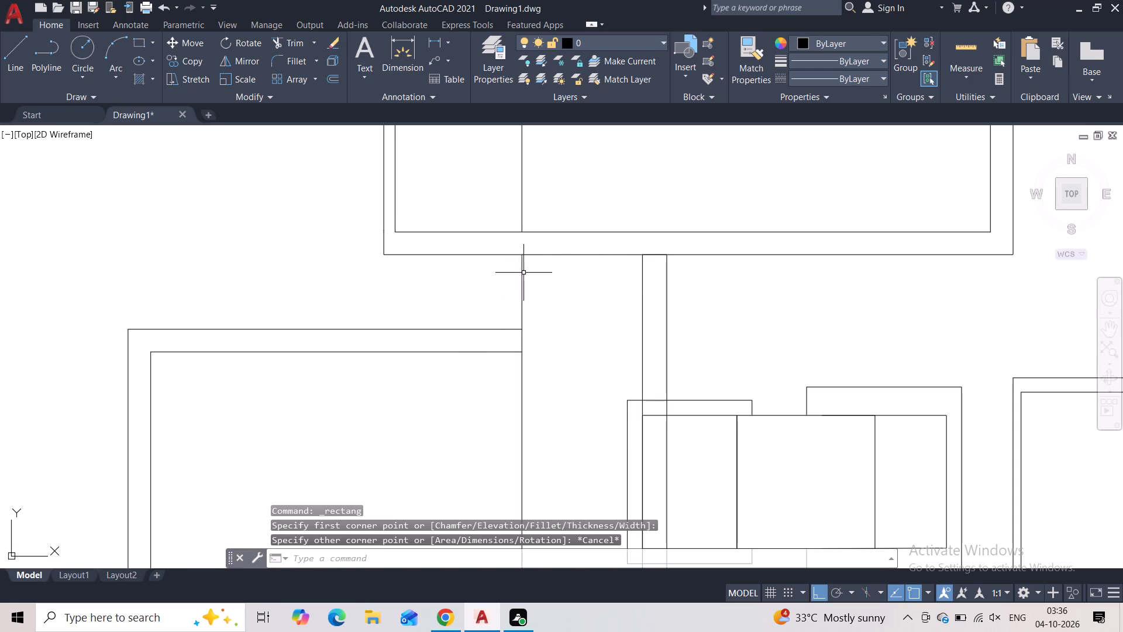
Draw a narrow rectangular post about 5" wide and 2'-5" tall between the upper box's bottom edge and the side box's top.
{"action": "left_click", "coordinate": [132, 47]}
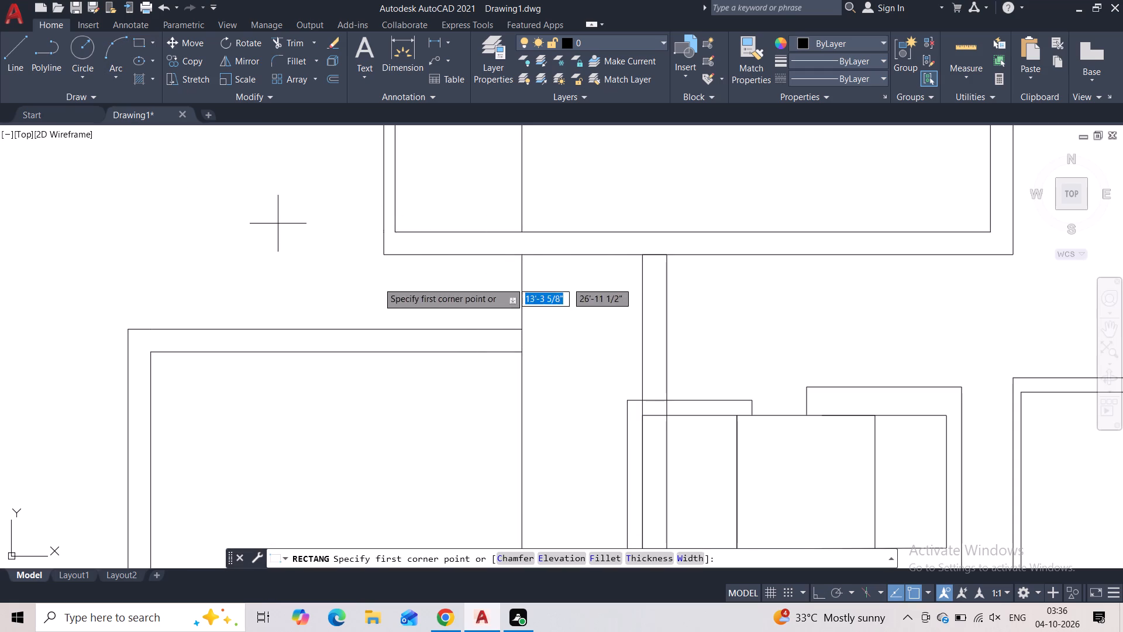
{"action": "left_click", "coordinate": [452, 259]}
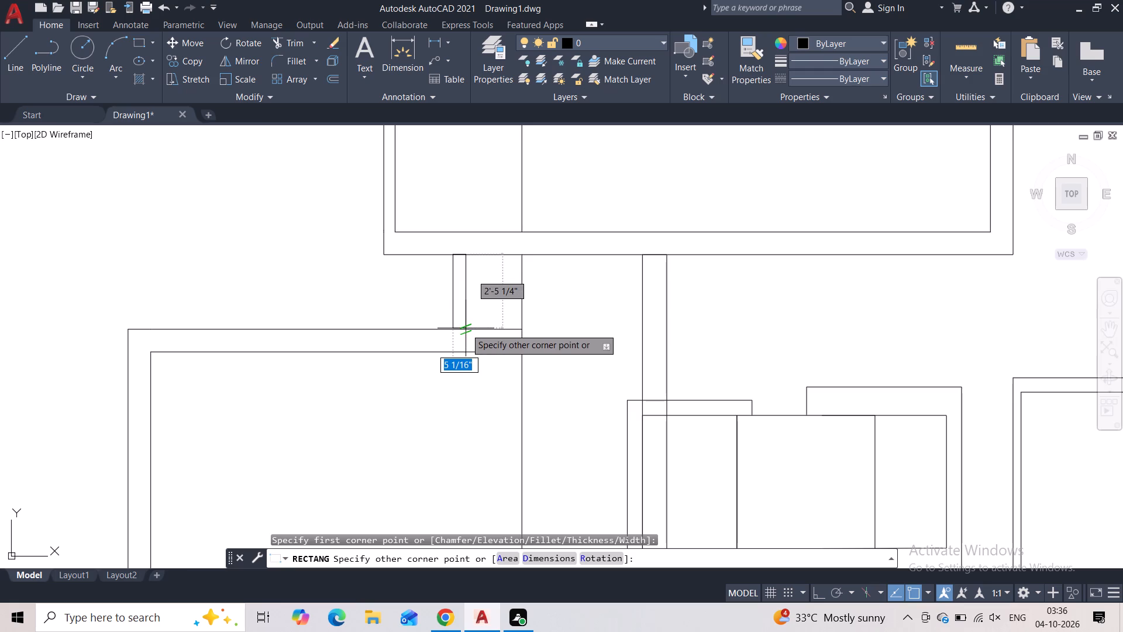
{"action": "left_click", "coordinate": [466, 328]}
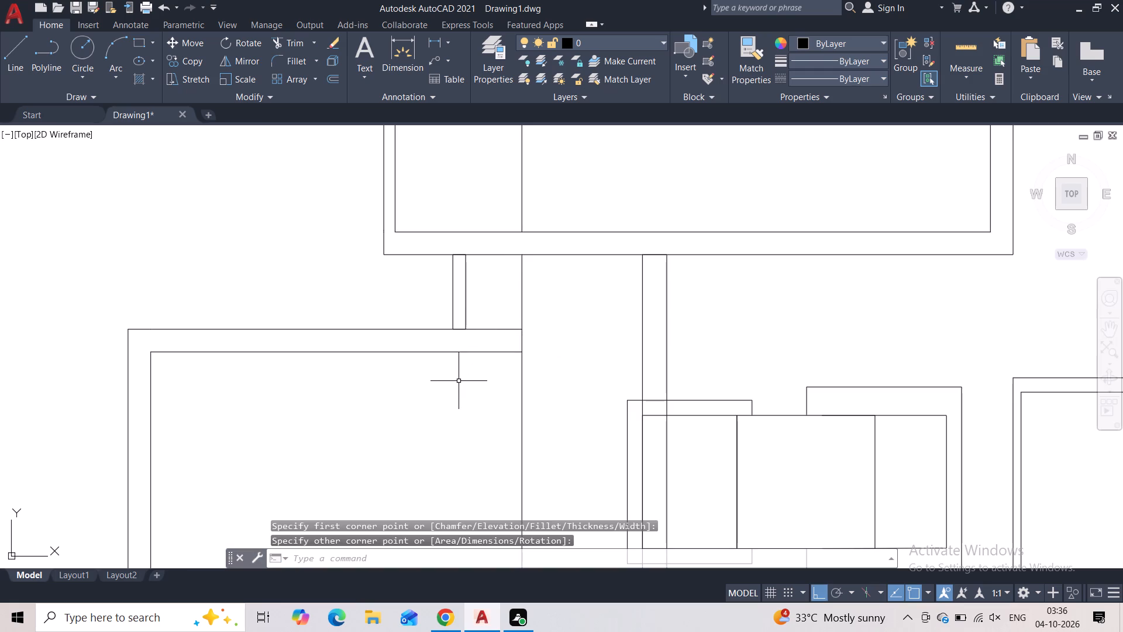
Draw a matching post rectangle about 5 9/16" wide and 8'-9" tall inside the side box, from its inner top line to the top step.
{"action": "key", "text": "space"}
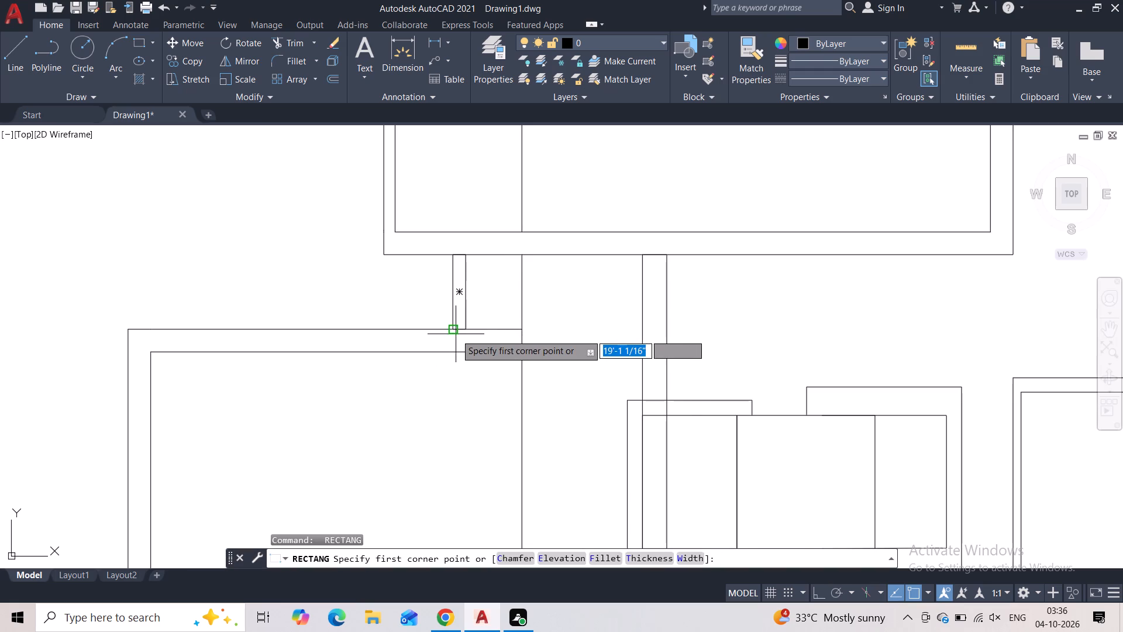
{"action": "left_click", "coordinate": [452, 351]}
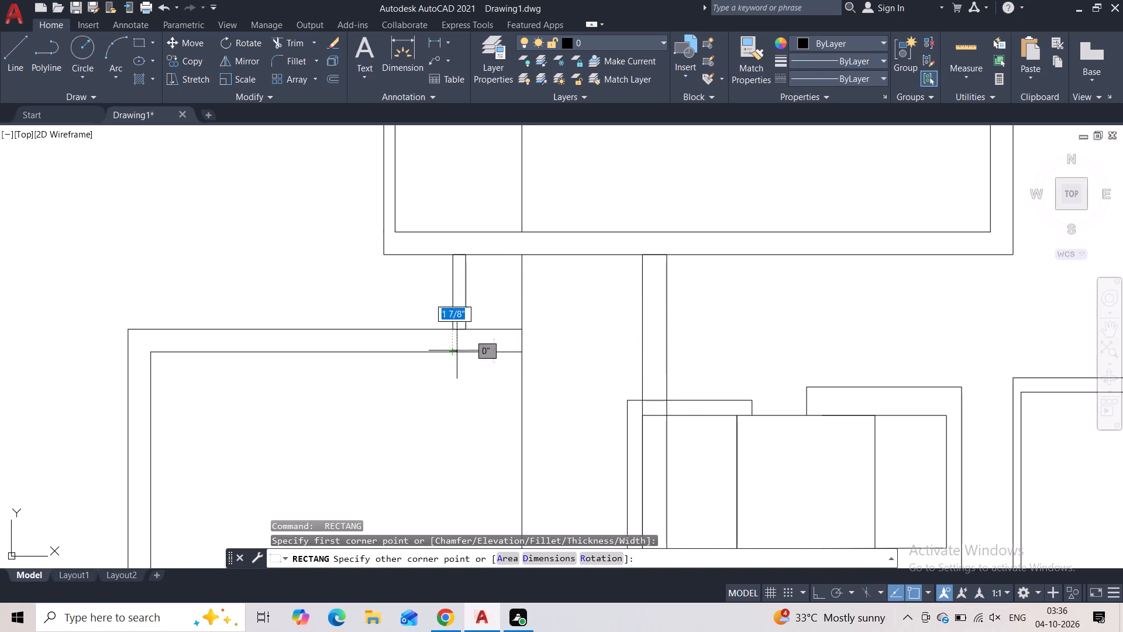
{"action": "middle_click_drag", "start_coordinate": [467, 400], "coordinate": [445, 300]}
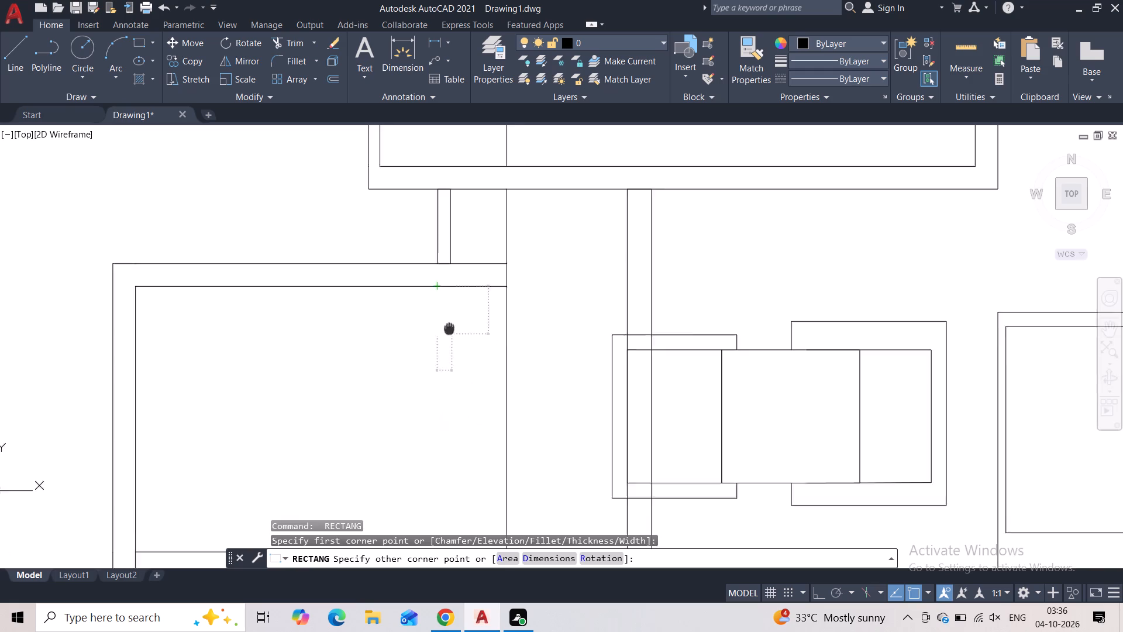
{"action": "middle_click_drag", "start_coordinate": [445, 300], "coordinate": [441, 273]}
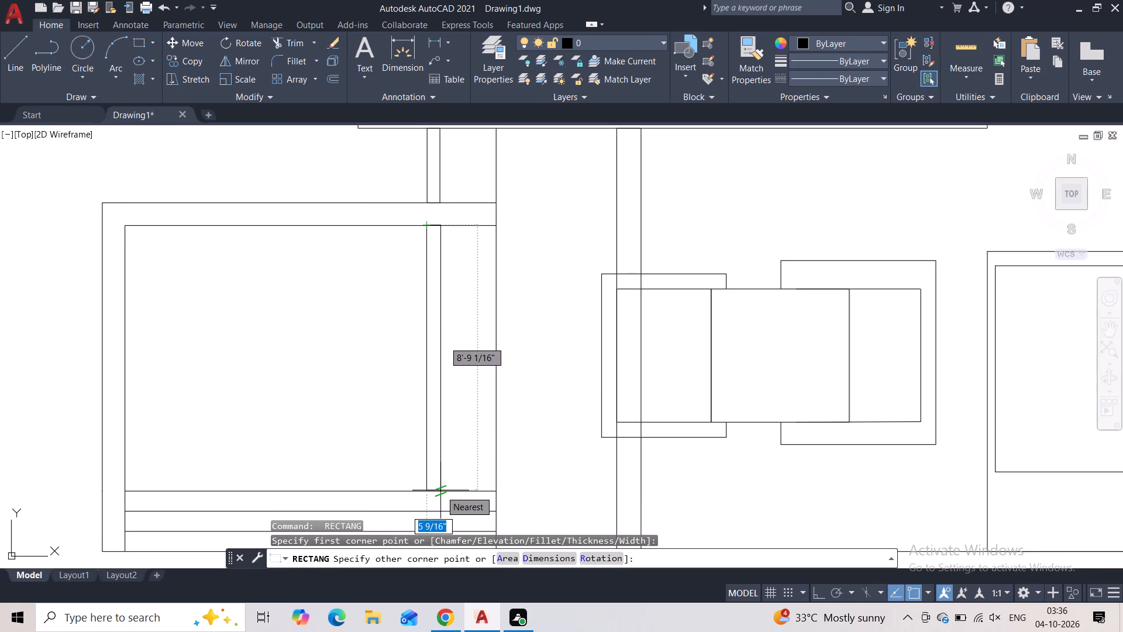
{"action": "left_click", "coordinate": [440, 490]}
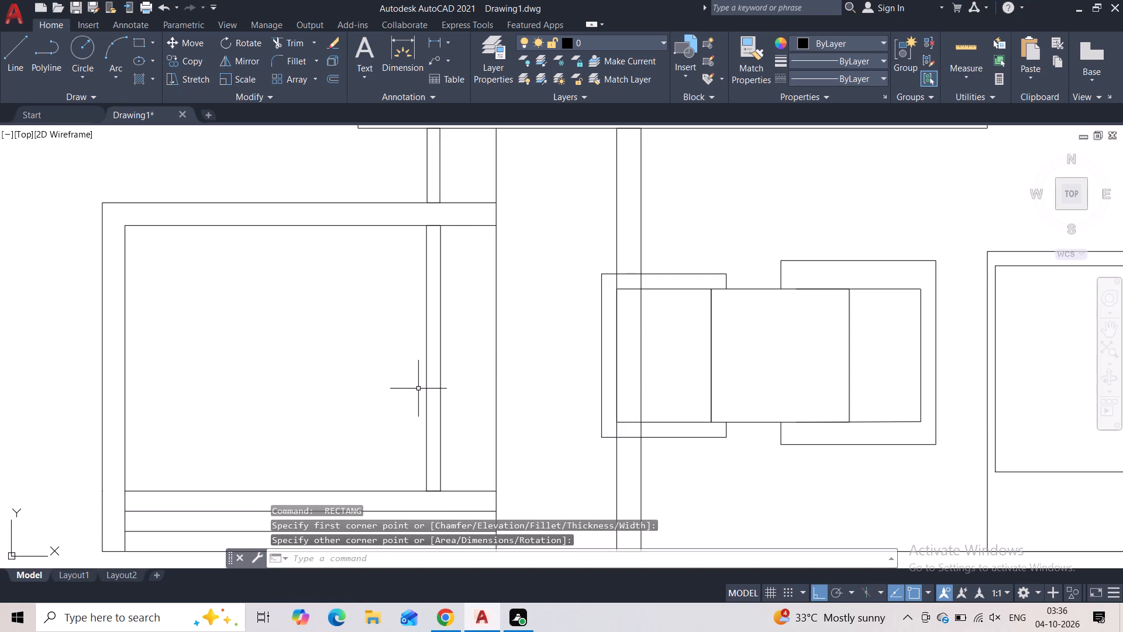
{"action": "scroll", "coordinate": [434, 504], "scroll_direction": "up", "scroll_amount": 6}
{"action": "scroll", "coordinate": [389, 355], "scroll_direction": "down", "scroll_amount": 5}
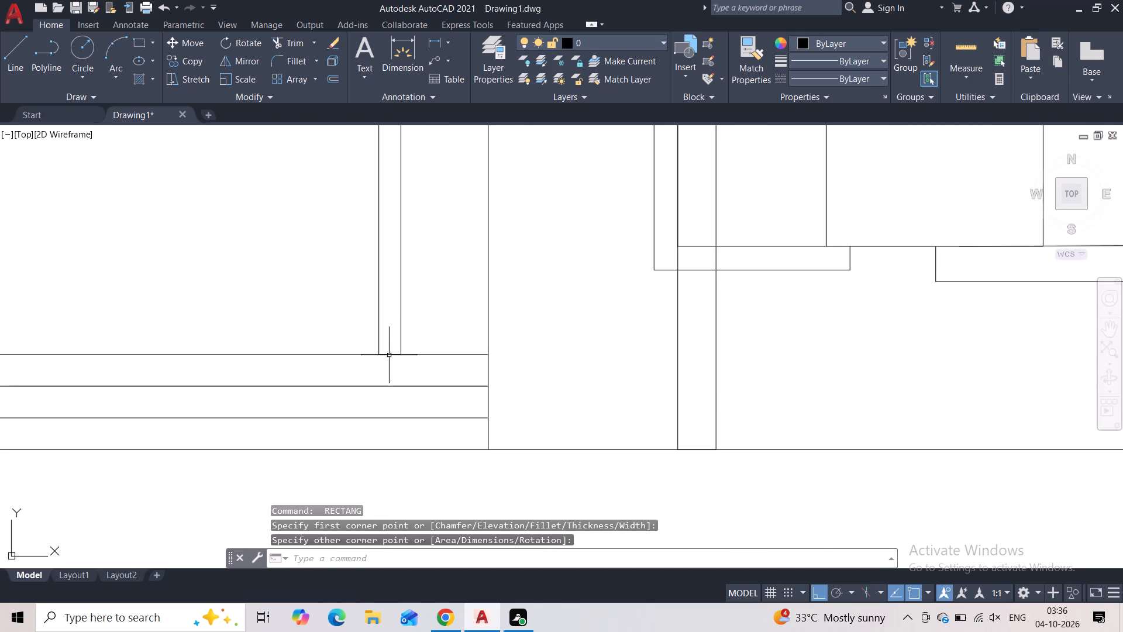
Move the full-width horizontal line below the building's top edge straight up, roughly halving the depth of the roof band.
{"action": "middle_click_drag", "start_coordinate": [442, 354], "coordinate": [452, 499]}
{"action": "scroll", "coordinate": [439, 270], "scroll_direction": "down", "scroll_amount": 2}
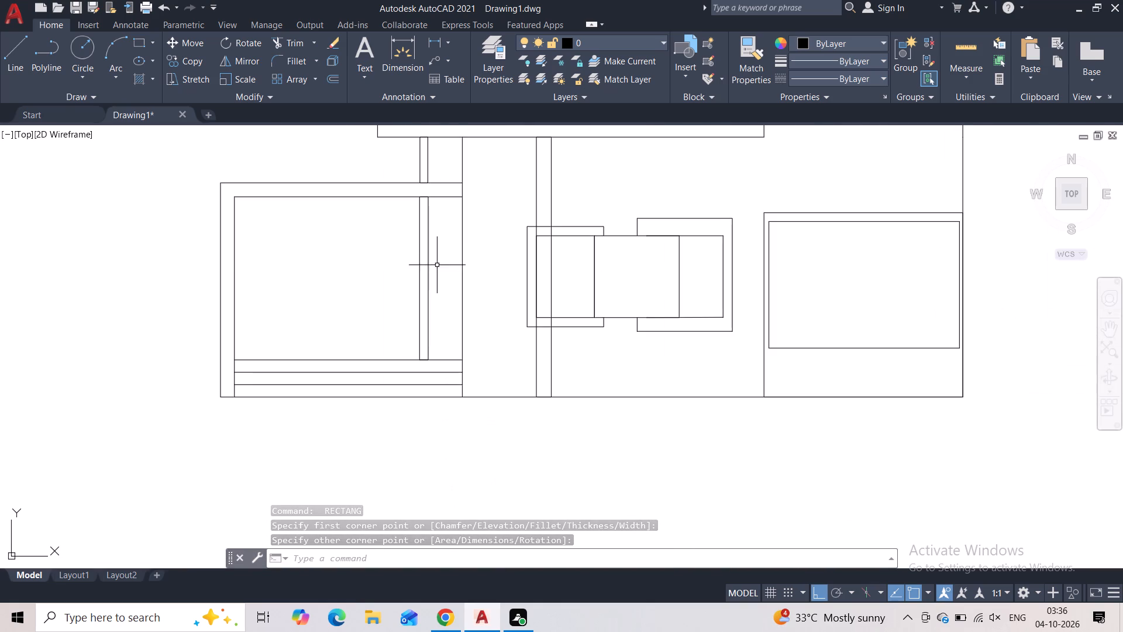
{"action": "middle_click_drag", "start_coordinate": [435, 239], "coordinate": [437, 276]}
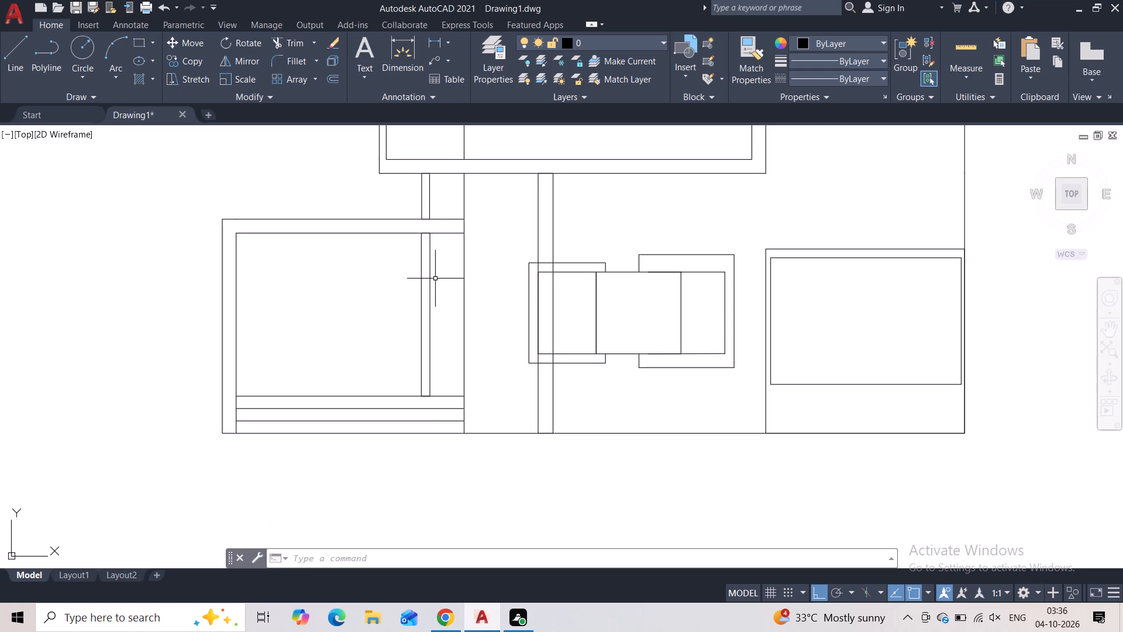
{"action": "middle_click_drag", "start_coordinate": [405, 285], "coordinate": [371, 430]}
{"action": "middle_click_drag", "start_coordinate": [313, 299], "coordinate": [283, 352]}
{"action": "scroll", "coordinate": [283, 346], "scroll_direction": "down", "scroll_amount": 2}
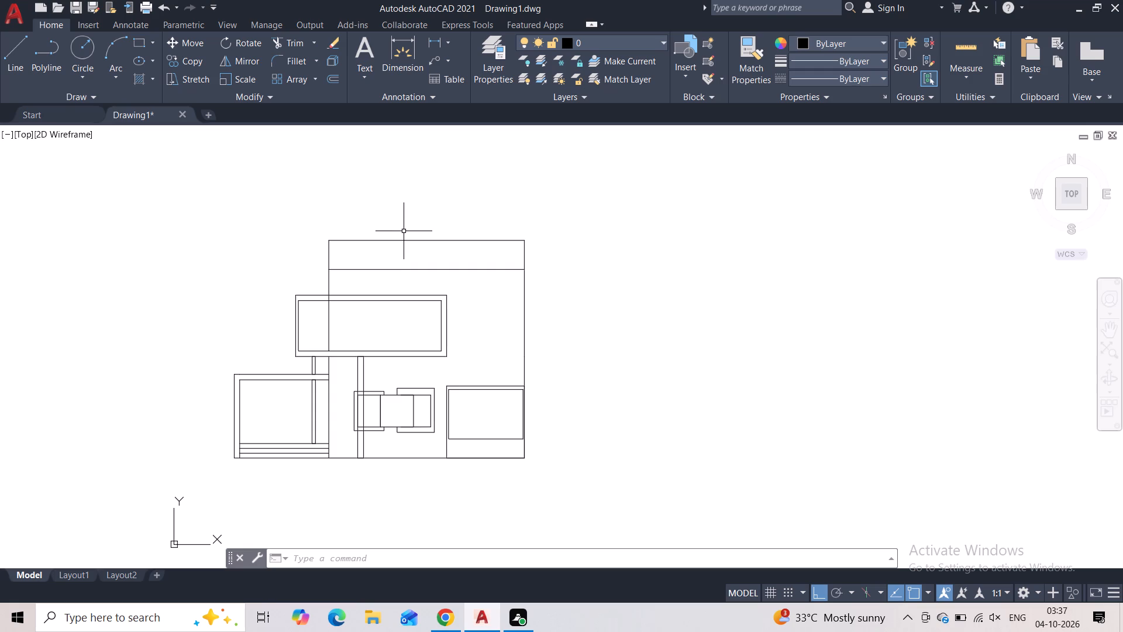
{"action": "scroll", "coordinate": [385, 277], "scroll_direction": "up", "scroll_amount": 1}
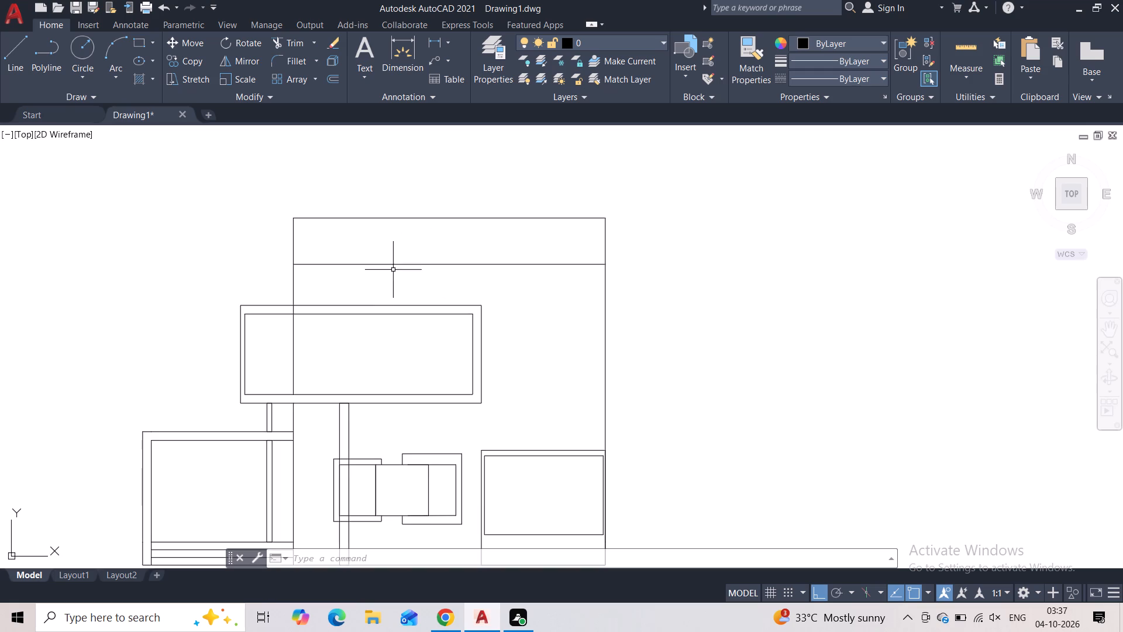
{"action": "left_click", "coordinate": [394, 265]}
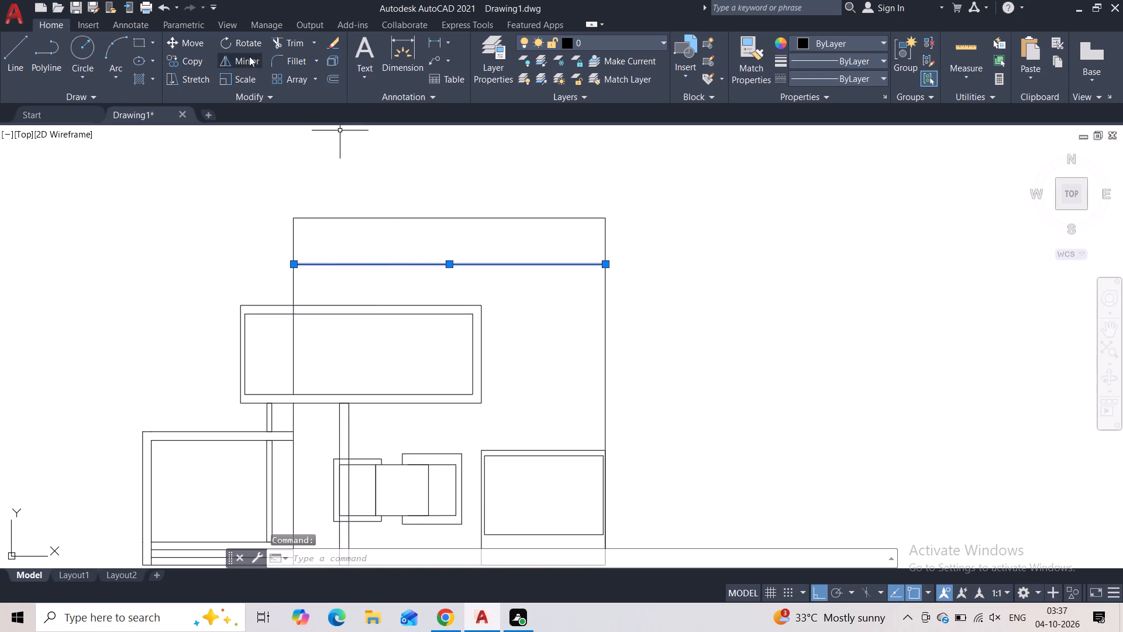
{"action": "left_click", "coordinate": [197, 44]}
{"action": "left_click", "coordinate": [294, 268]}
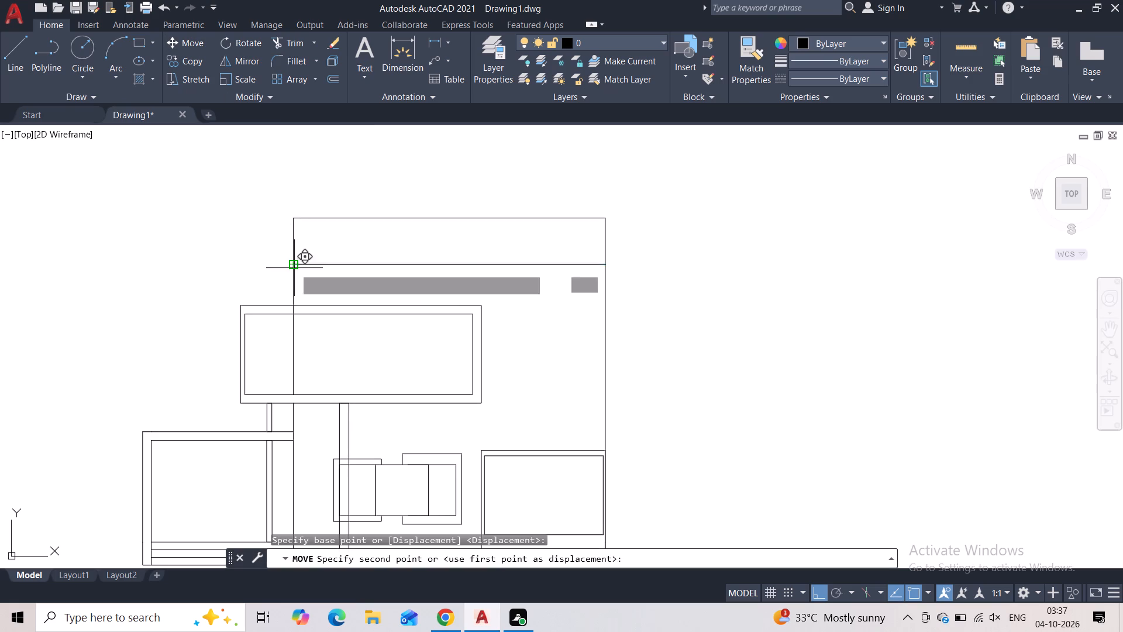
{"action": "left_click", "coordinate": [293, 245]}
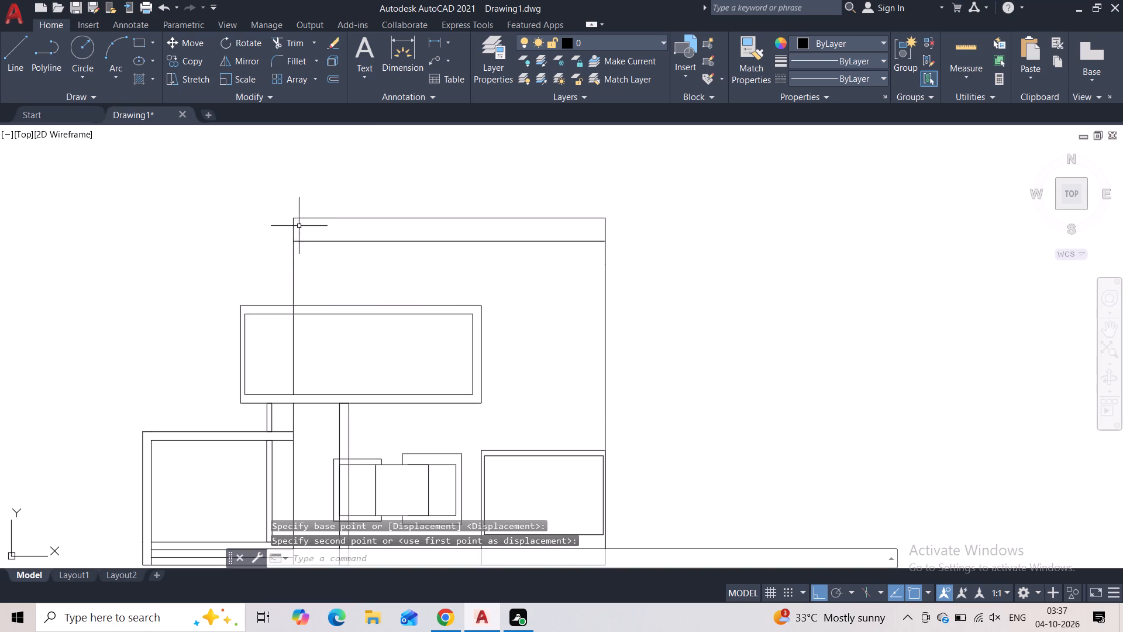
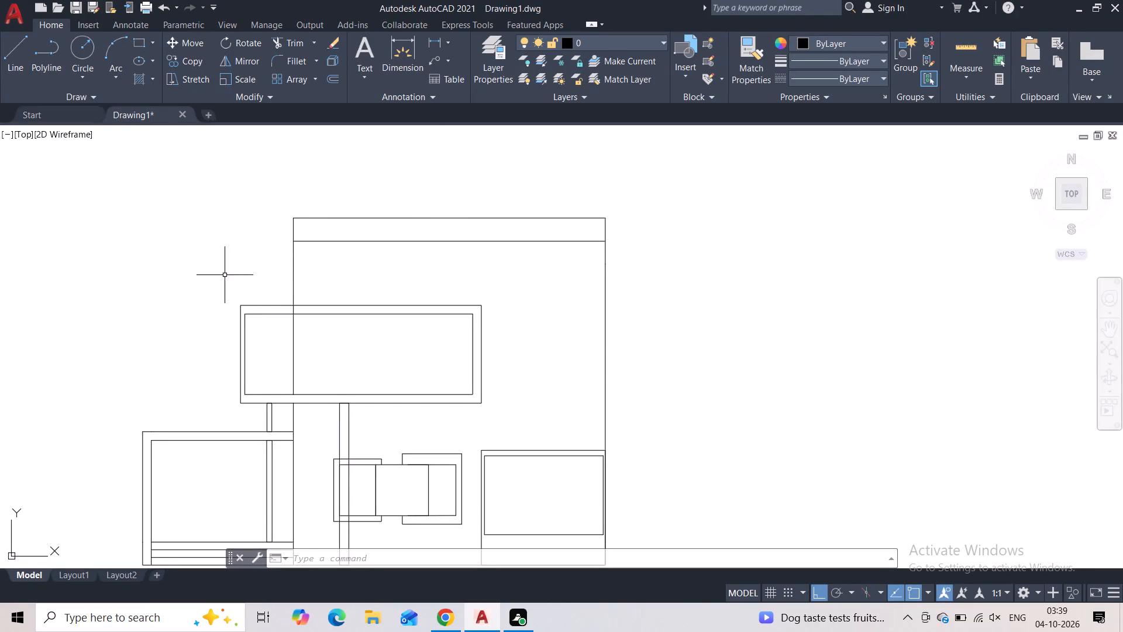
Draw a vertical divider line about 7'-0" tall near the middle of the upper box, from its inner bottom line to its inner top line.
{"action": "middle_click_drag", "start_coordinate": [221, 274], "coordinate": [198, 250]}
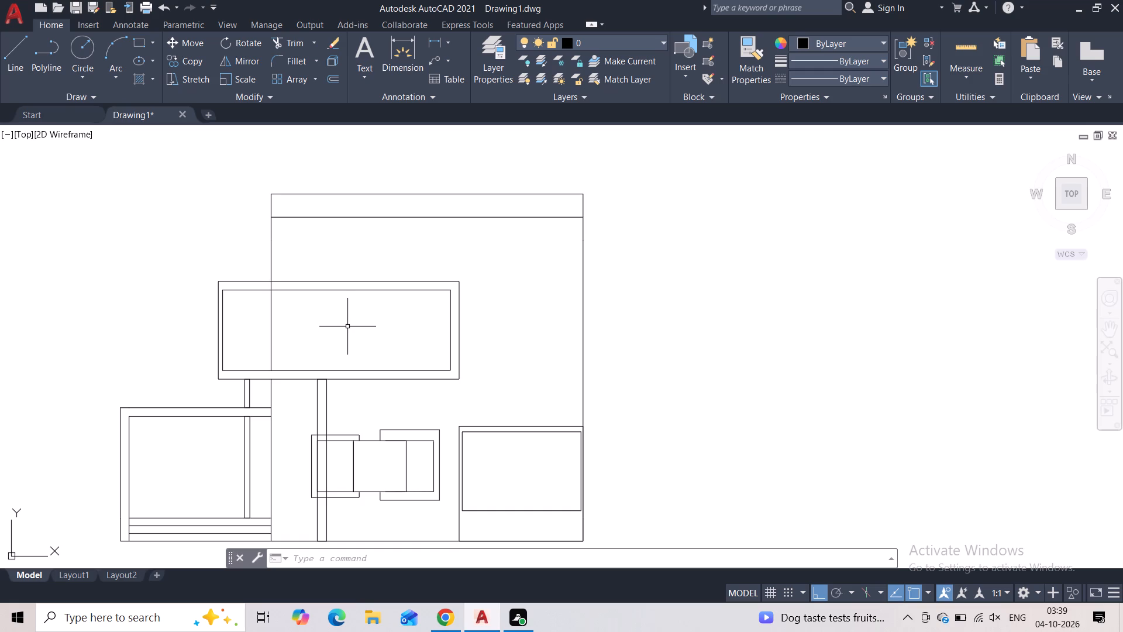
{"action": "left_click", "coordinate": [22, 56]}
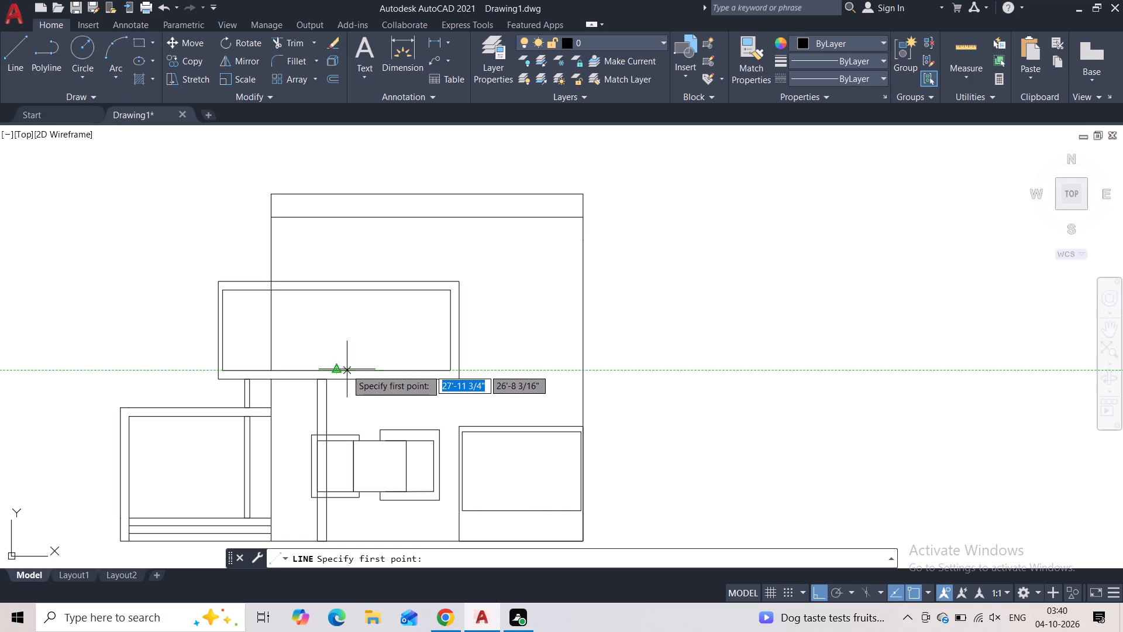
{"action": "scroll", "coordinate": [346, 369], "scroll_direction": "up", "scroll_amount": 4}
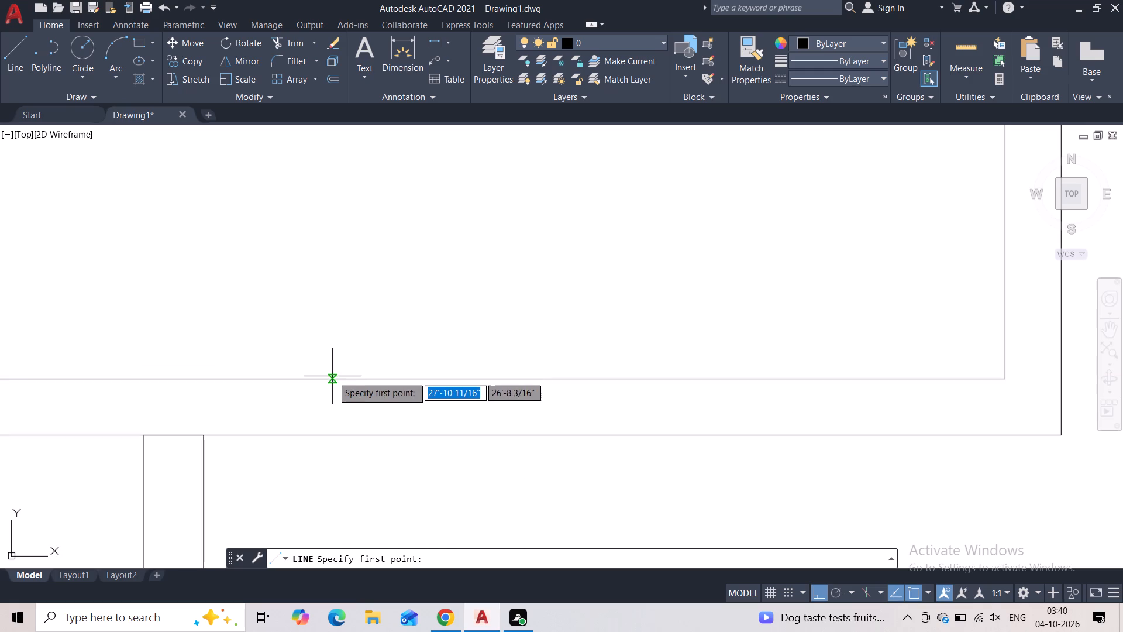
{"action": "left_click", "coordinate": [332, 381]}
{"action": "middle_click_drag", "start_coordinate": [323, 284], "coordinate": [332, 386]}
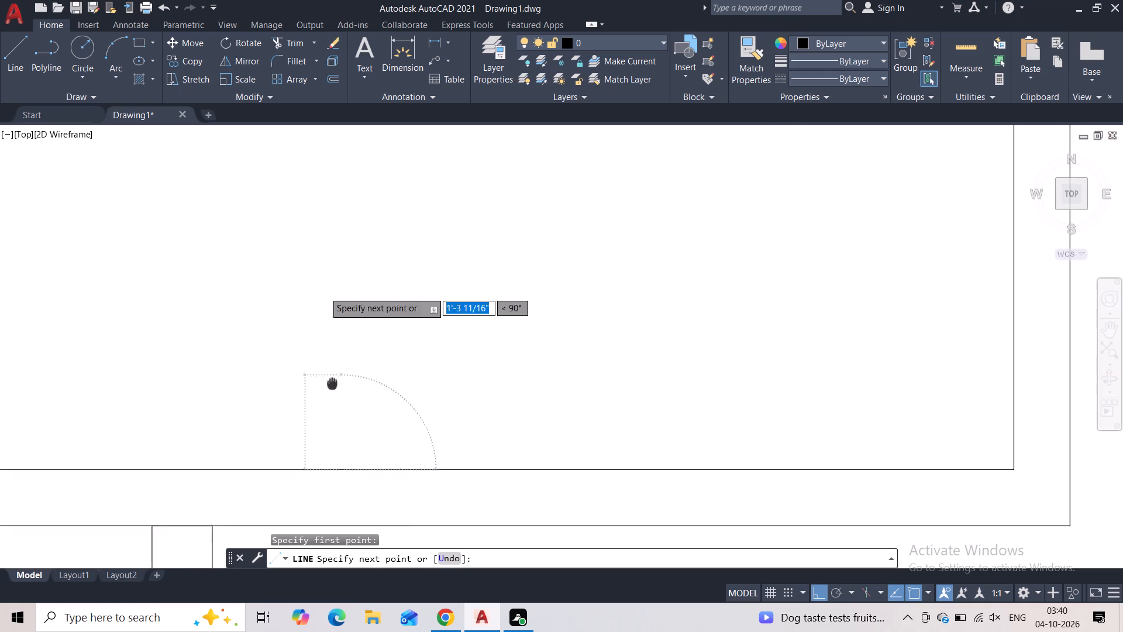
{"action": "middle_click_drag", "start_coordinate": [332, 386], "coordinate": [332, 387]}
{"action": "scroll", "coordinate": [334, 374], "scroll_direction": "down", "scroll_amount": 4}
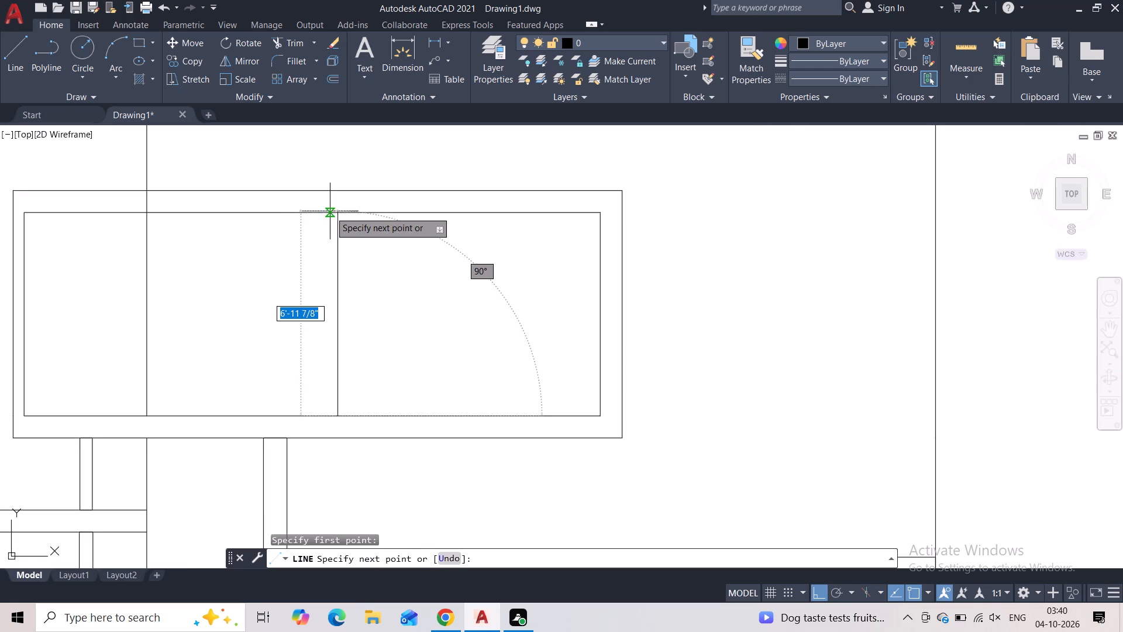
{"action": "left_click", "coordinate": [335, 215]}
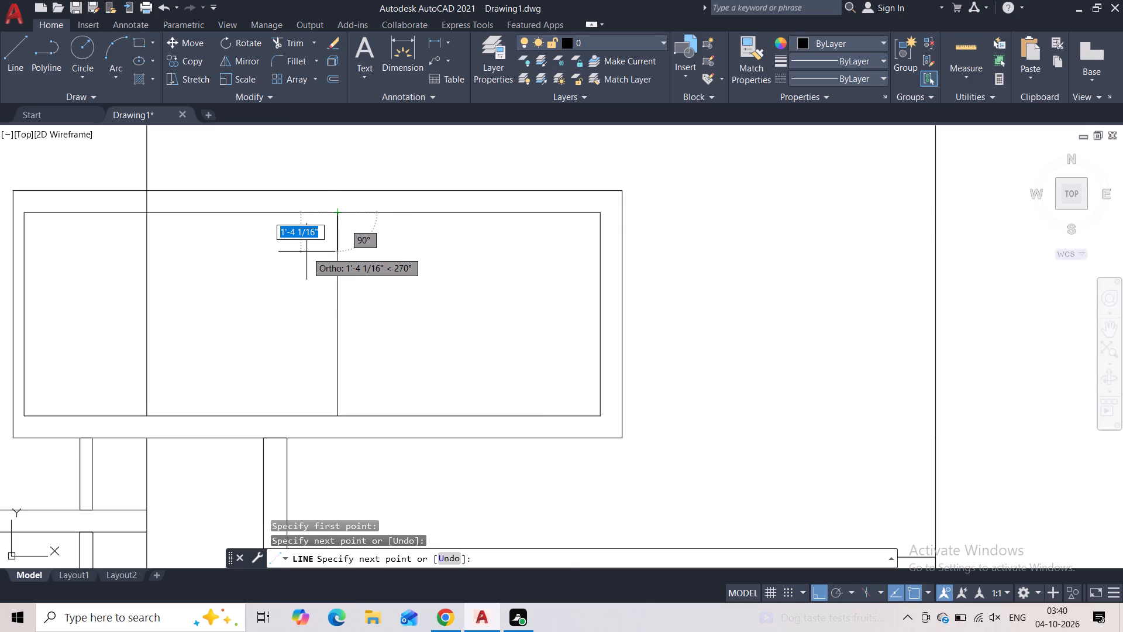
{"action": "key", "text": "Escape"}
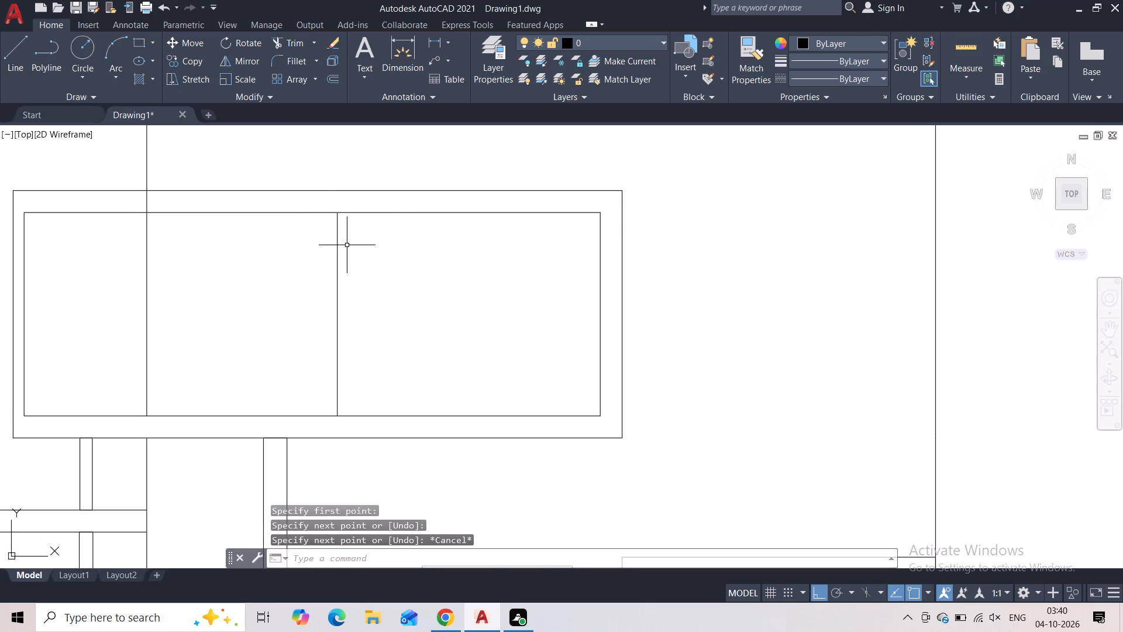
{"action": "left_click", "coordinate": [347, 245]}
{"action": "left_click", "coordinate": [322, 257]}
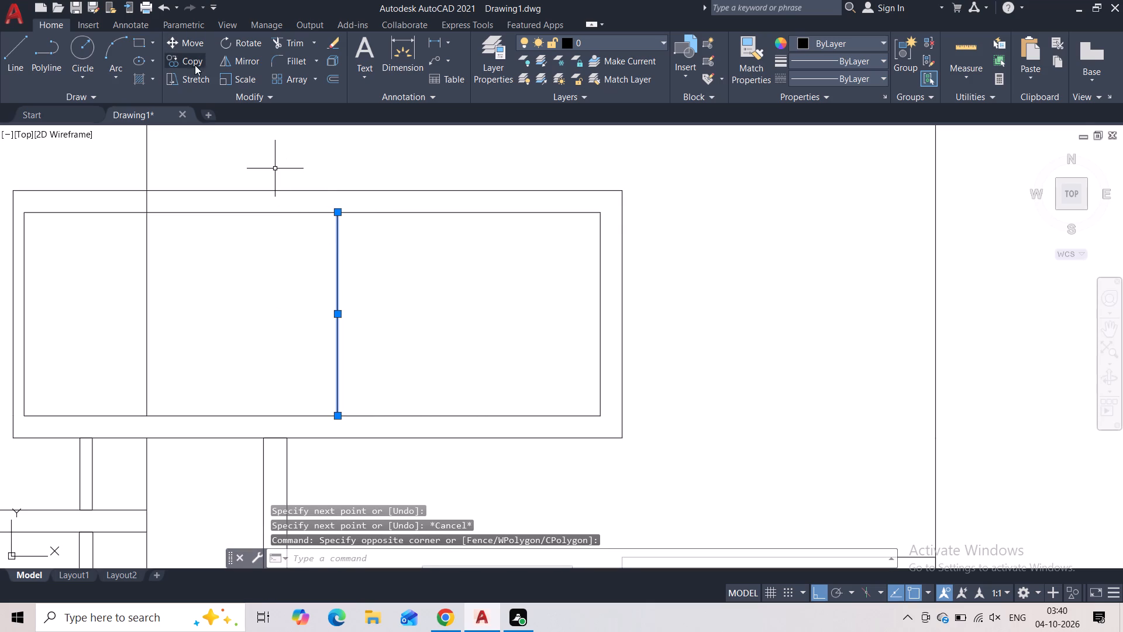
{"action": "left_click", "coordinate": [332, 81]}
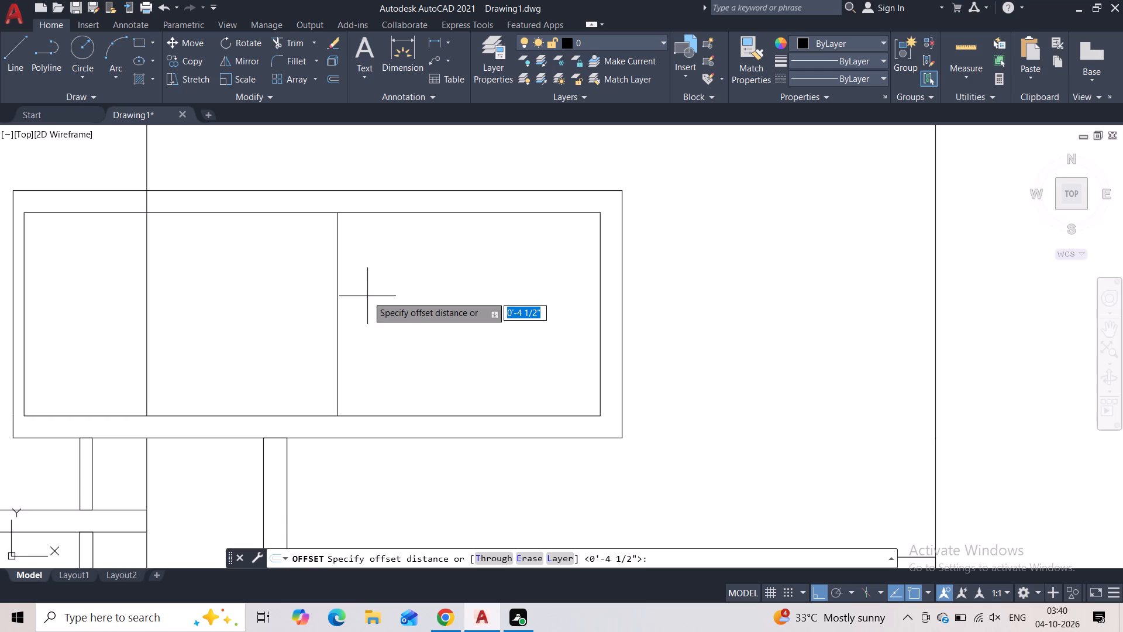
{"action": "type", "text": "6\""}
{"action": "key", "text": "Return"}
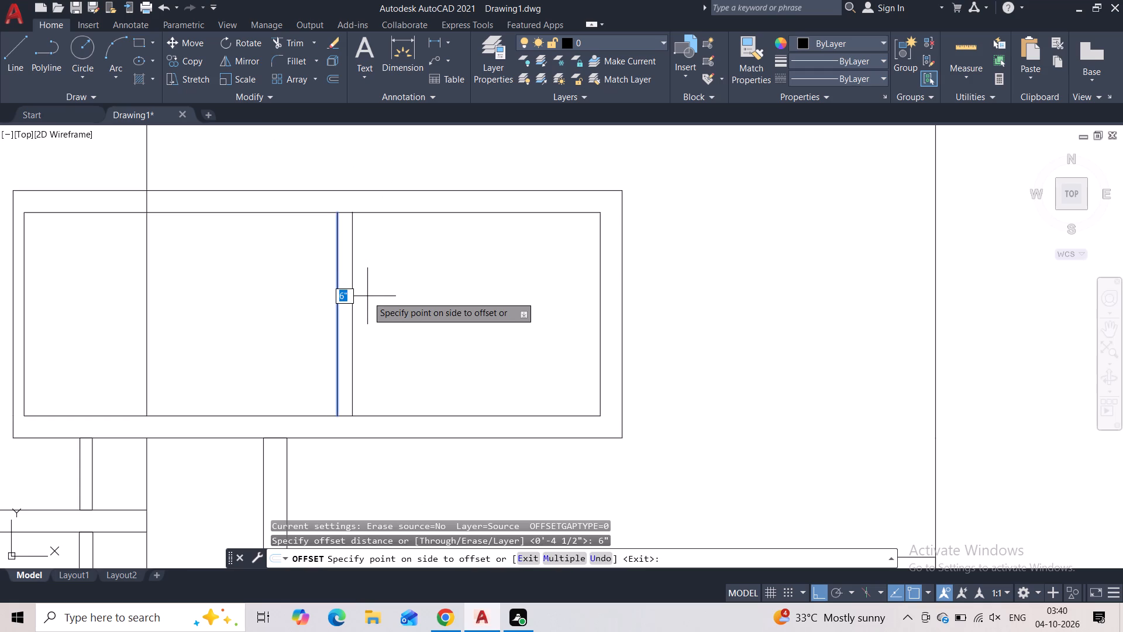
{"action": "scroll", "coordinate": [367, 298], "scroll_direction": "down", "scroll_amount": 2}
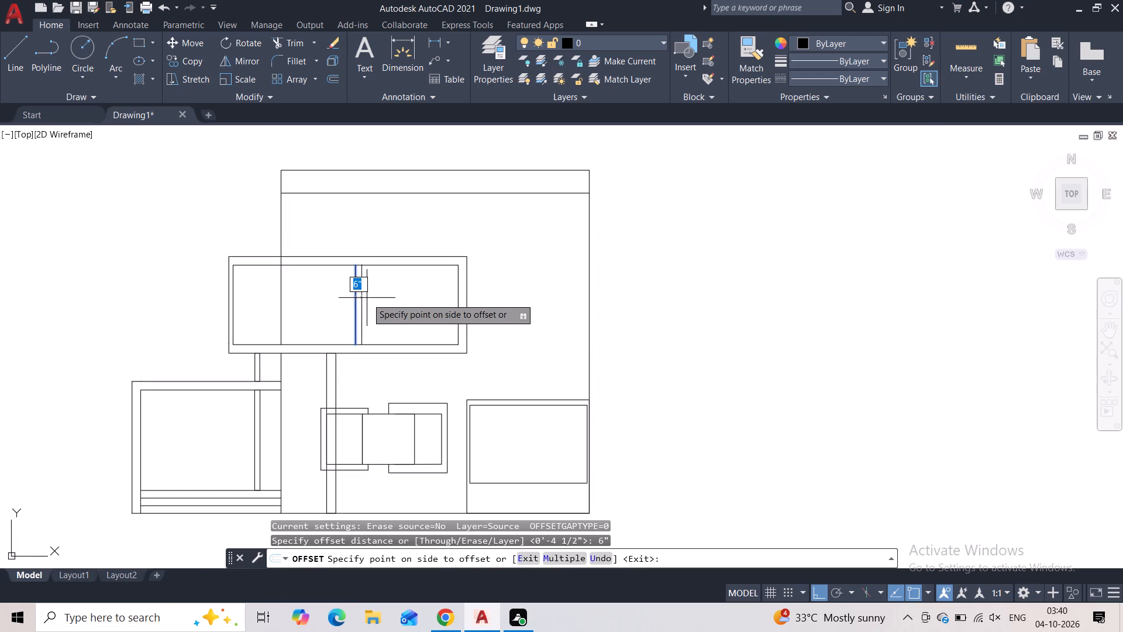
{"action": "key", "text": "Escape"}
Offset the upper box's vertical divider line 4" to its right to give the divider thickness.
{"action": "left_click", "coordinate": [366, 292]}
{"action": "left_click", "coordinate": [345, 296]}
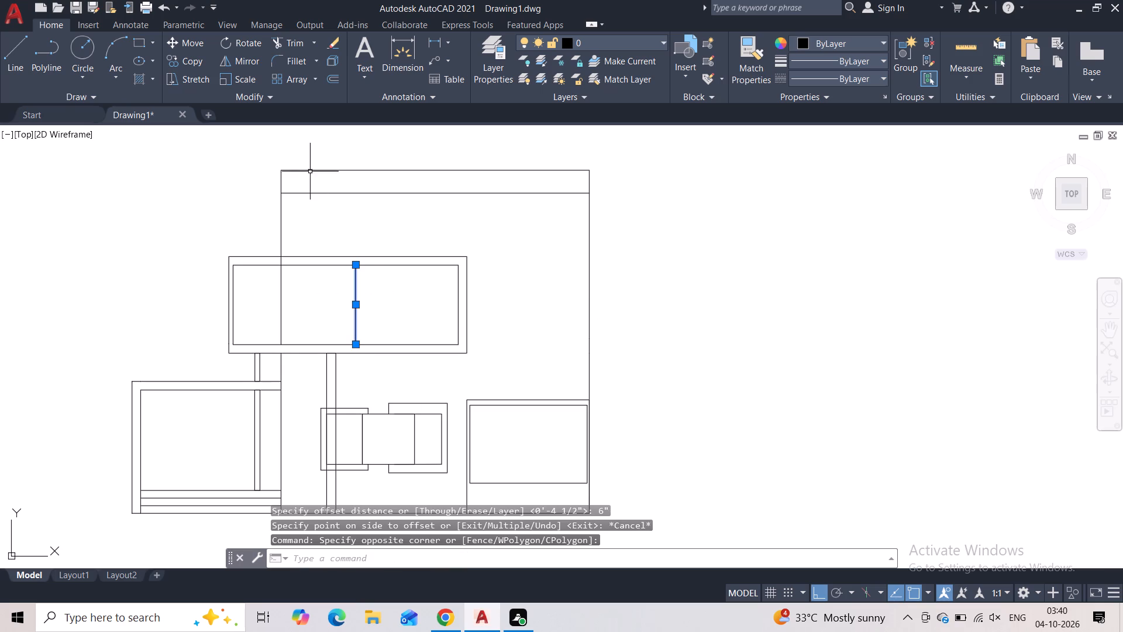
{"action": "left_click", "coordinate": [330, 79]}
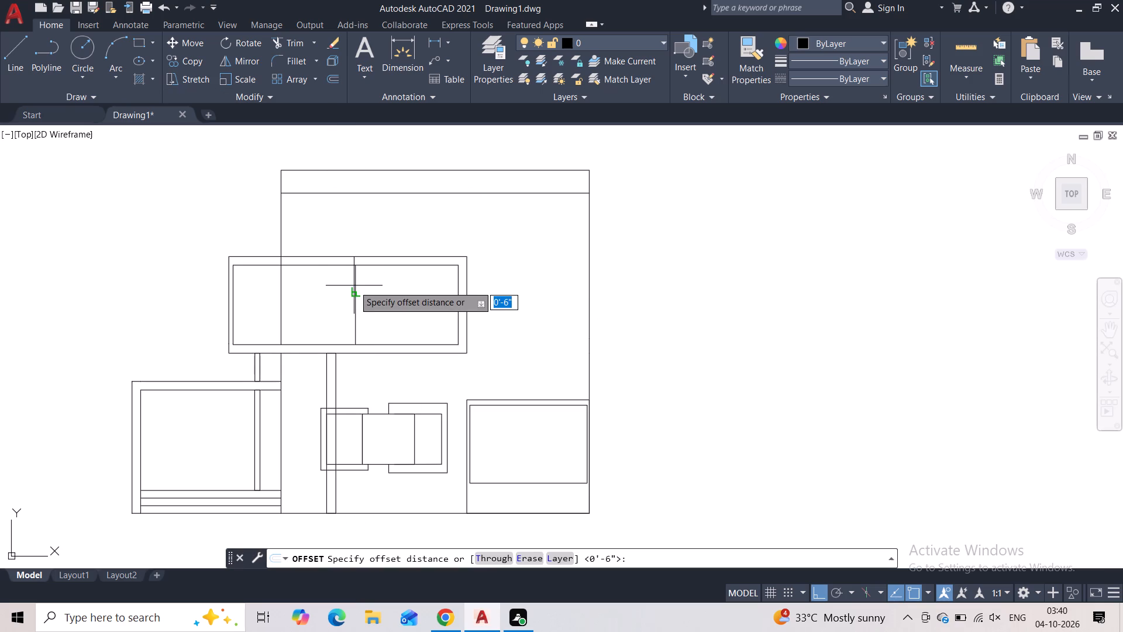
{"action": "type", "text": "4\""}
{"action": "key", "text": "Return"}
{"action": "left_click", "coordinate": [362, 286]}
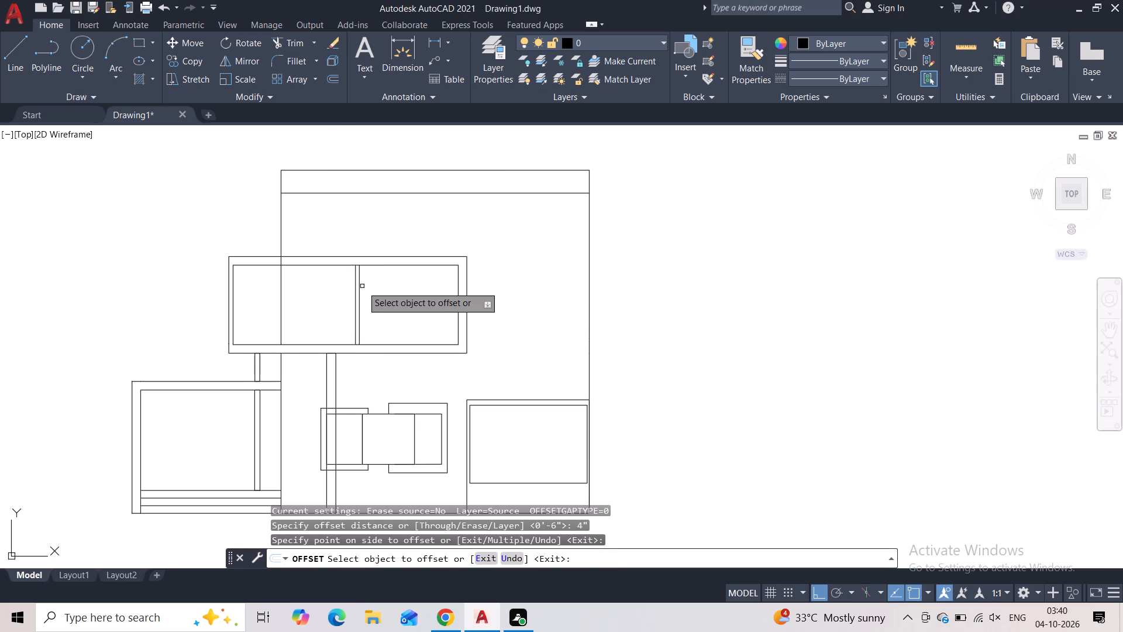
{"action": "key", "text": "Escape"}
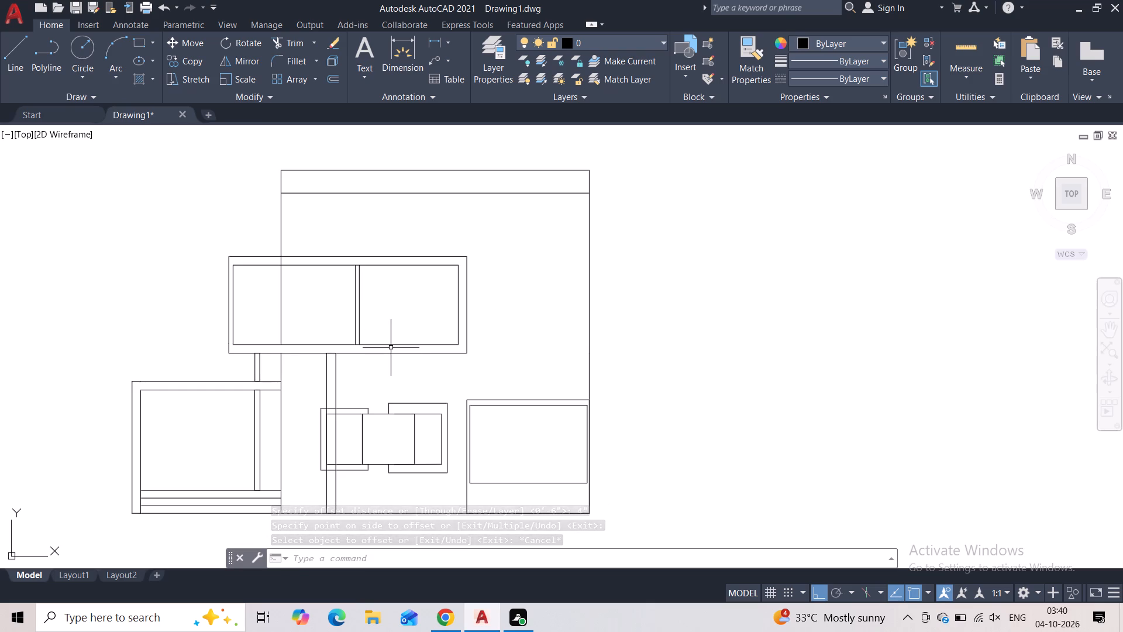
Draw a horizontal rail line slightly above the upper box's inner bottom line, from the divider's right line to the inner right edge.
{"action": "left_click", "coordinate": [19, 61]}
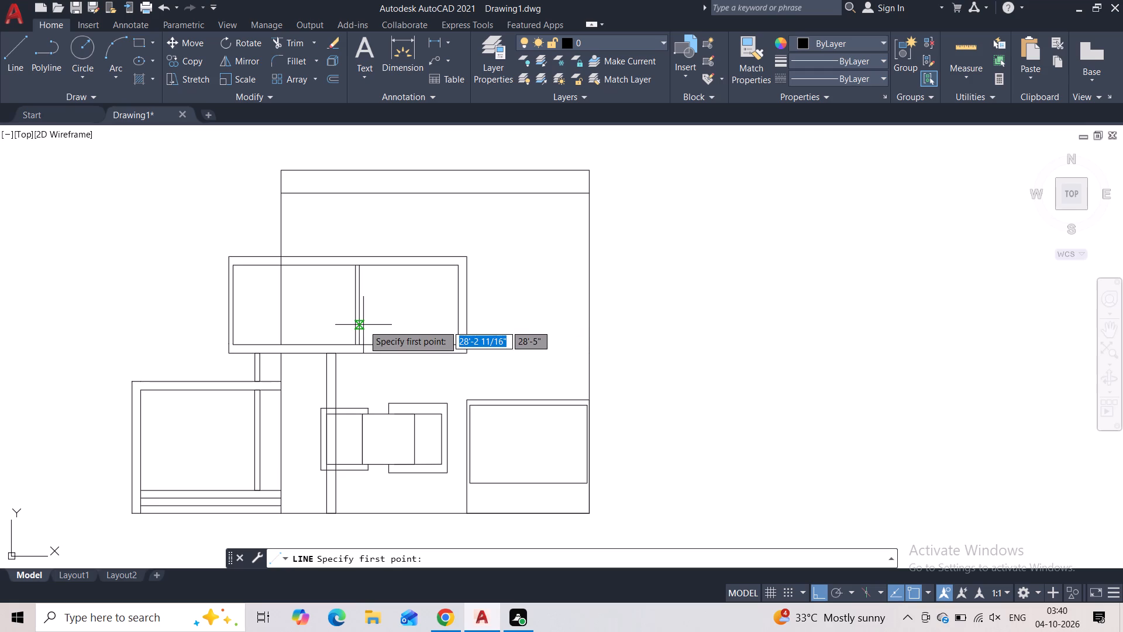
{"action": "scroll", "coordinate": [366, 335], "scroll_direction": "up", "scroll_amount": 2}
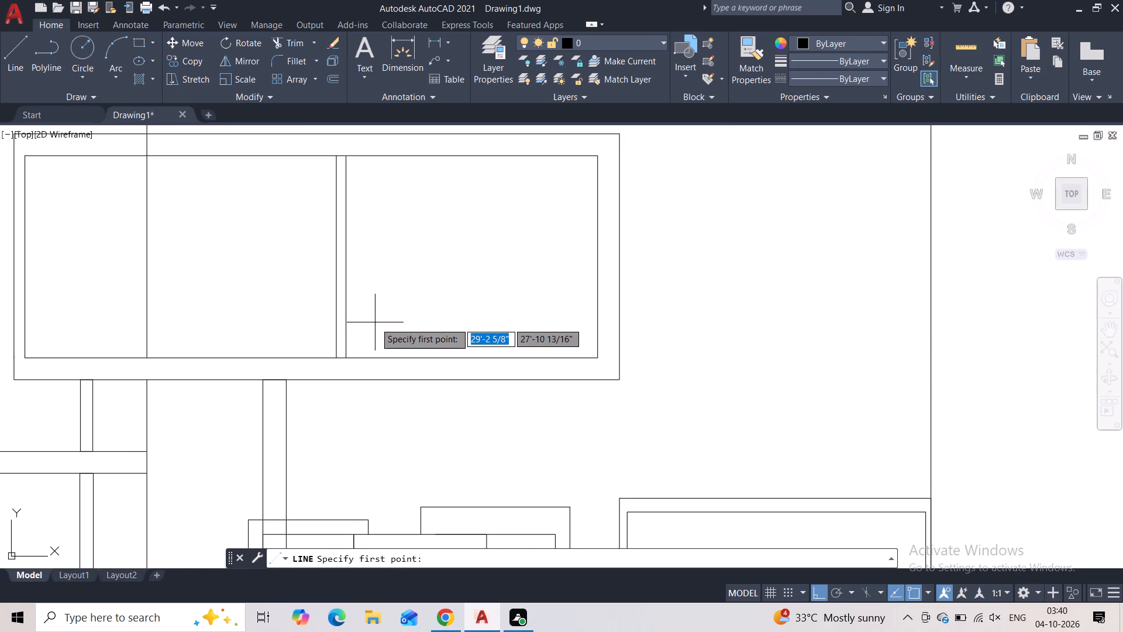
{"action": "left_click", "coordinate": [345, 329]}
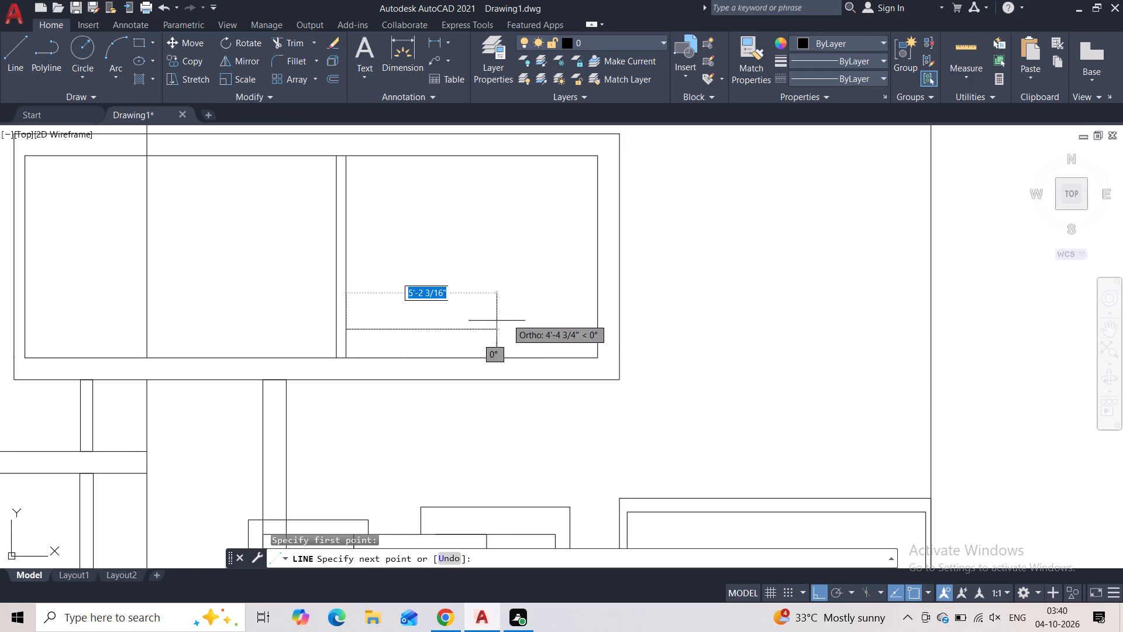
{"action": "left_click", "coordinate": [597, 327]}
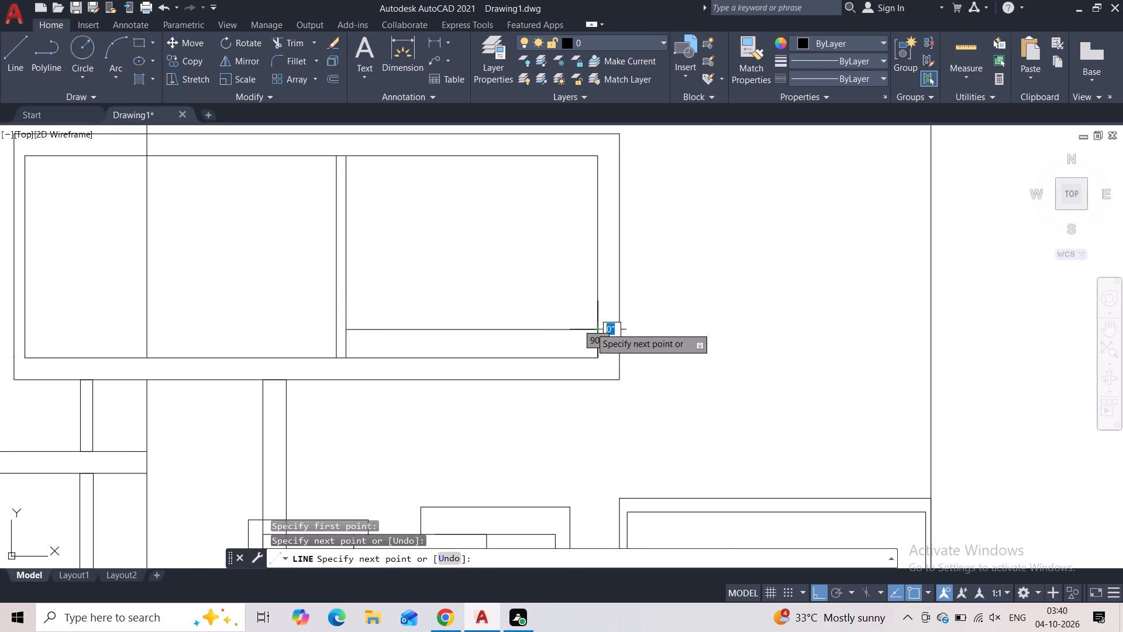
{"action": "key", "text": "Escape"}
Offset the horizontal rail line in the upper box's right bay 1" upward to form a thin rail.
{"action": "left_click", "coordinate": [549, 320]}
{"action": "left_click", "coordinate": [532, 335]}
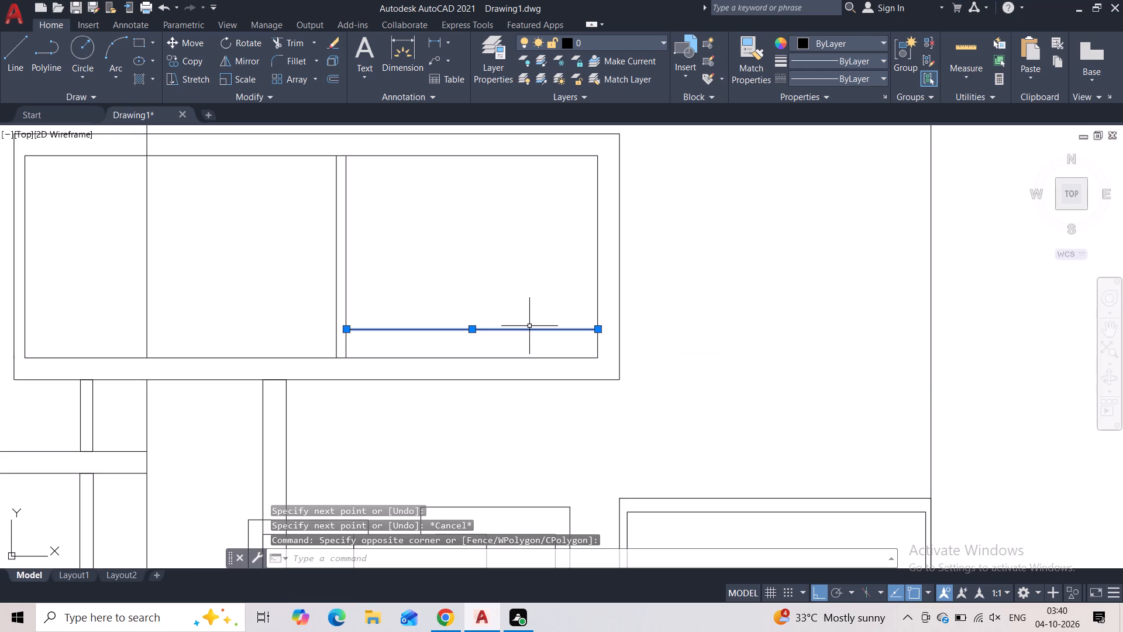
{"action": "left_click", "coordinate": [338, 82]}
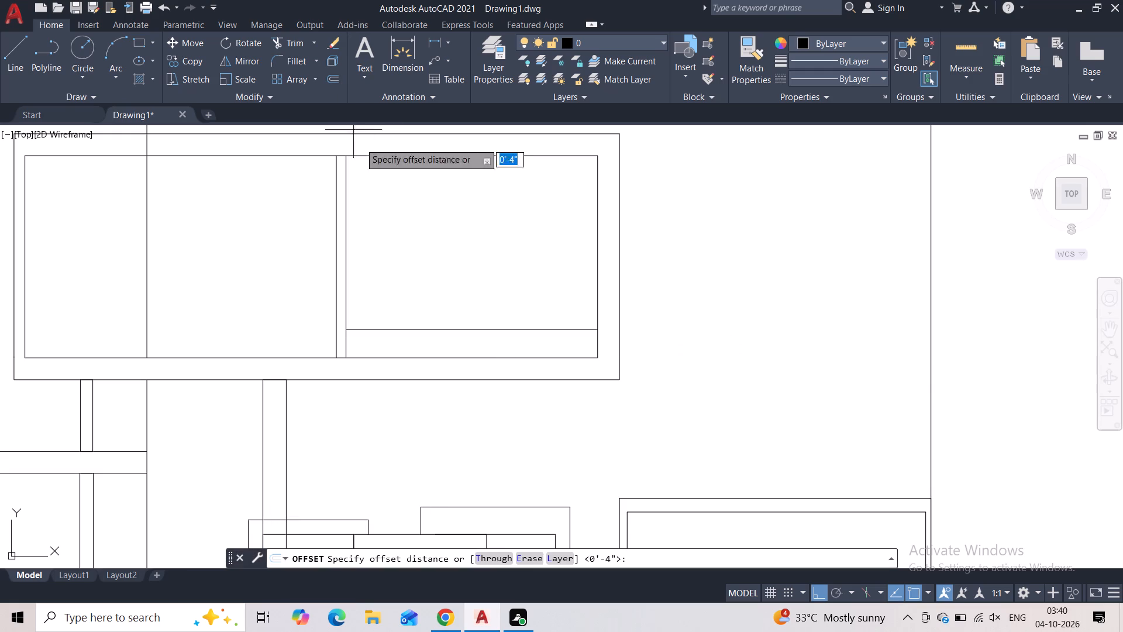
{"action": "type", "text": "1\""}
{"action": "key", "text": "Return"}
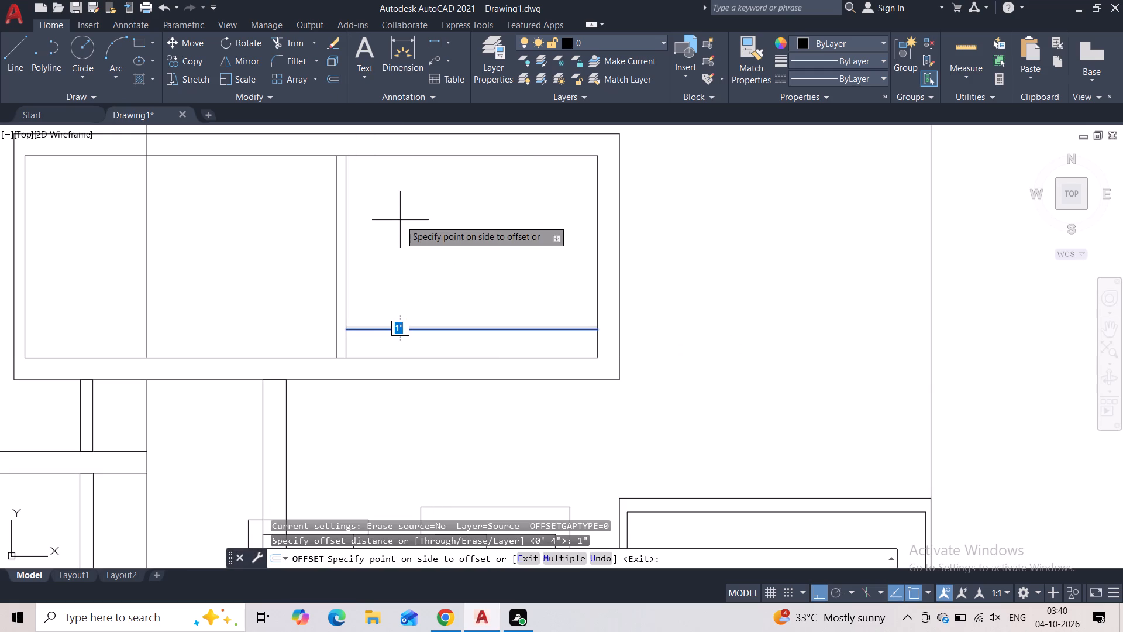
{"action": "left_click", "coordinate": [400, 220]}
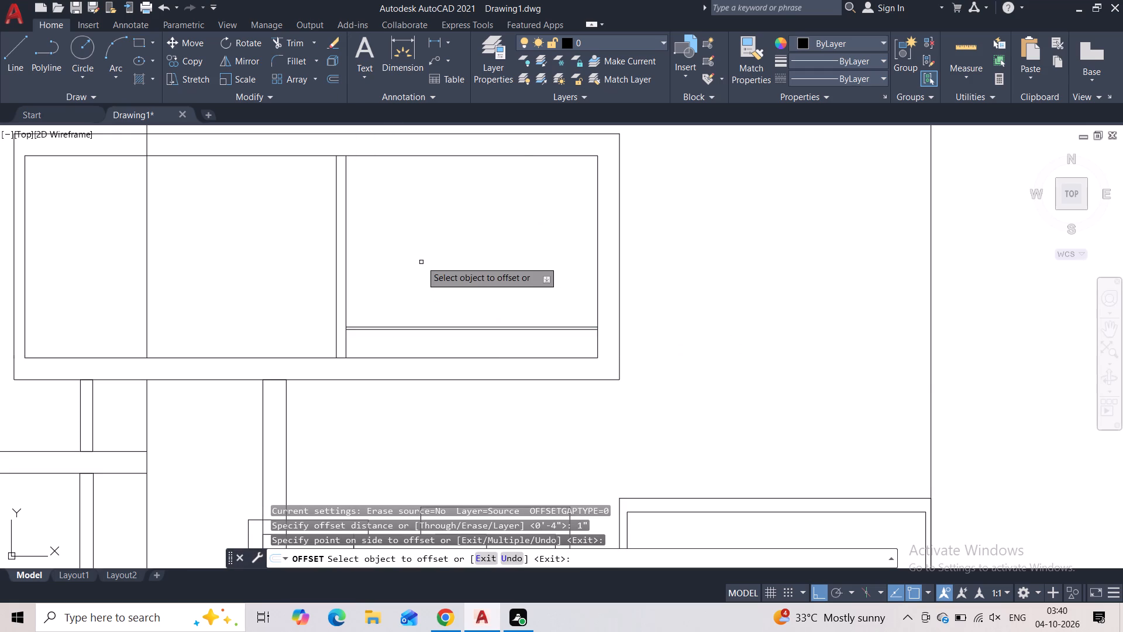
{"action": "key", "text": "Escape"}
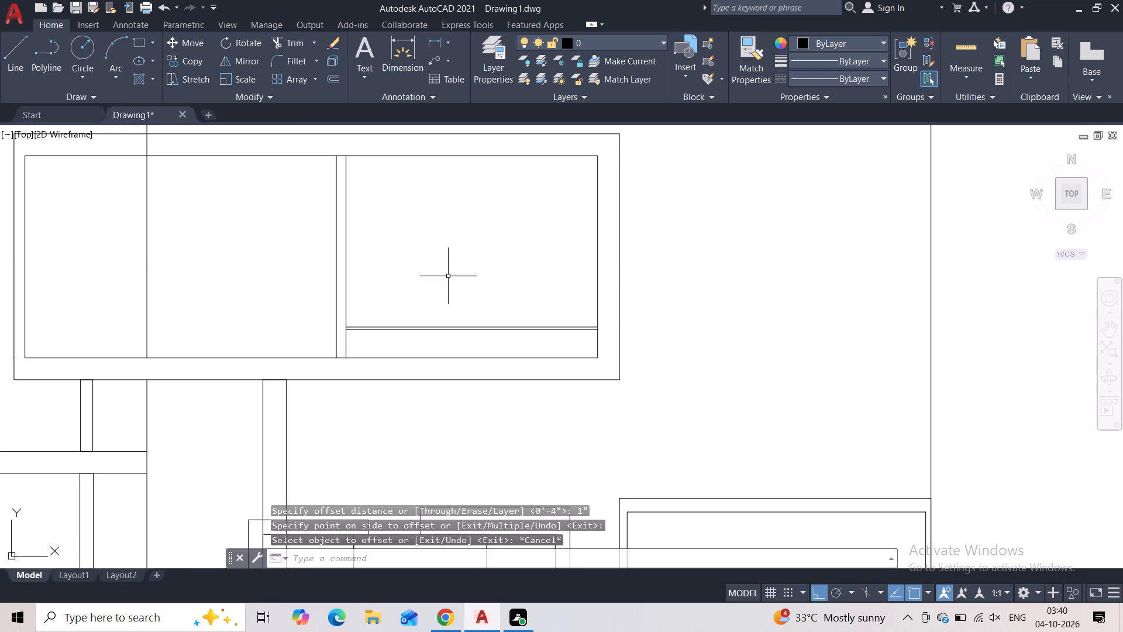
Copy the two-line rail straight up twice at close spacing to make three stacked rails in the right bay.
{"action": "left_click", "coordinate": [391, 330]}
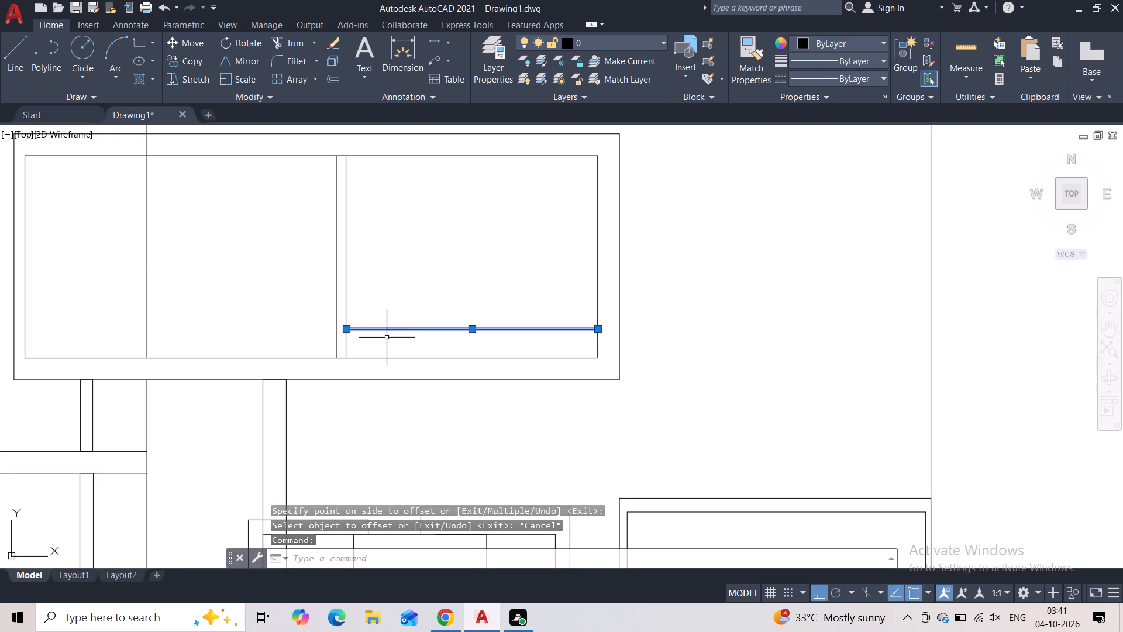
{"action": "left_click", "coordinate": [387, 320]}
{"action": "left_click", "coordinate": [383, 331]}
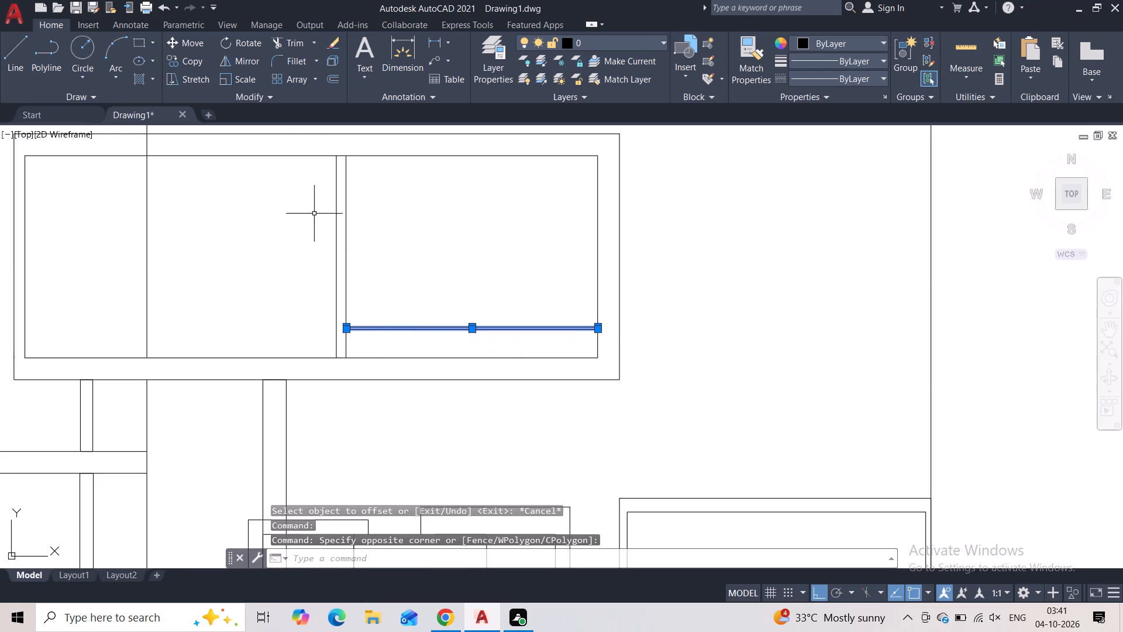
{"action": "left_click", "coordinate": [194, 64]}
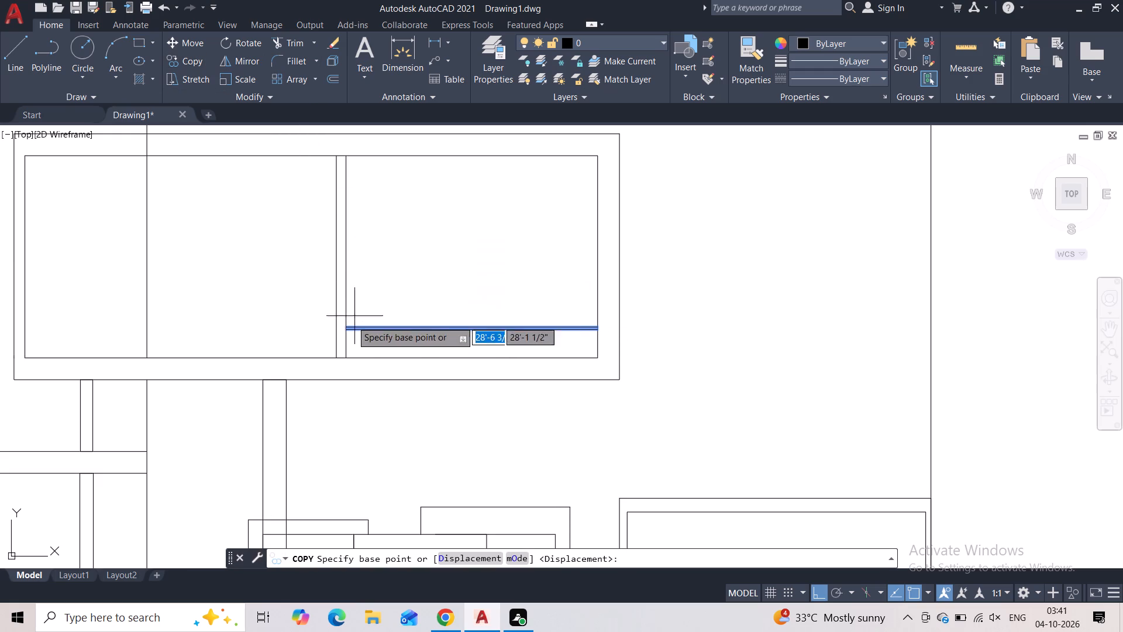
{"action": "left_click", "coordinate": [347, 329]}
{"action": "left_click", "coordinate": [346, 317]}
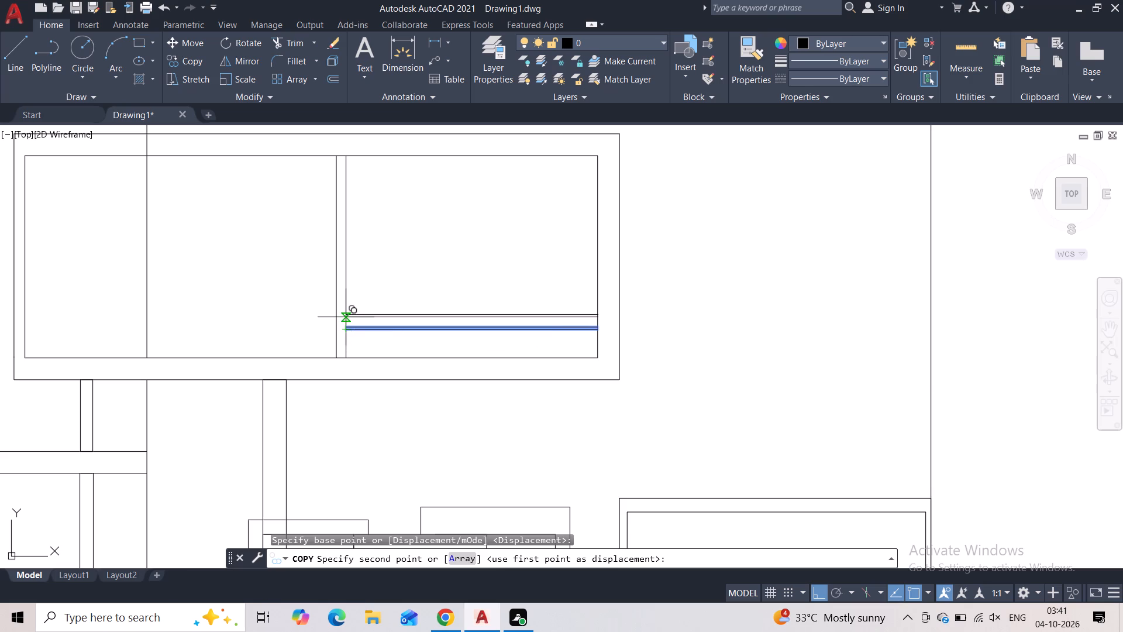
{"action": "left_click", "coordinate": [345, 307]}
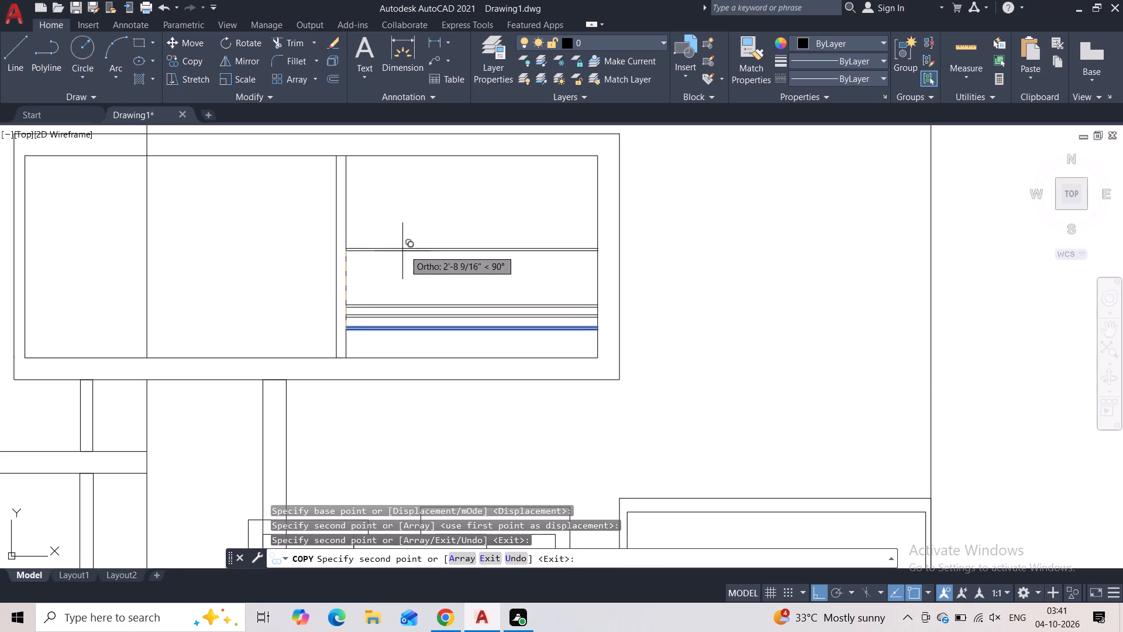
{"action": "key", "text": "Escape"}
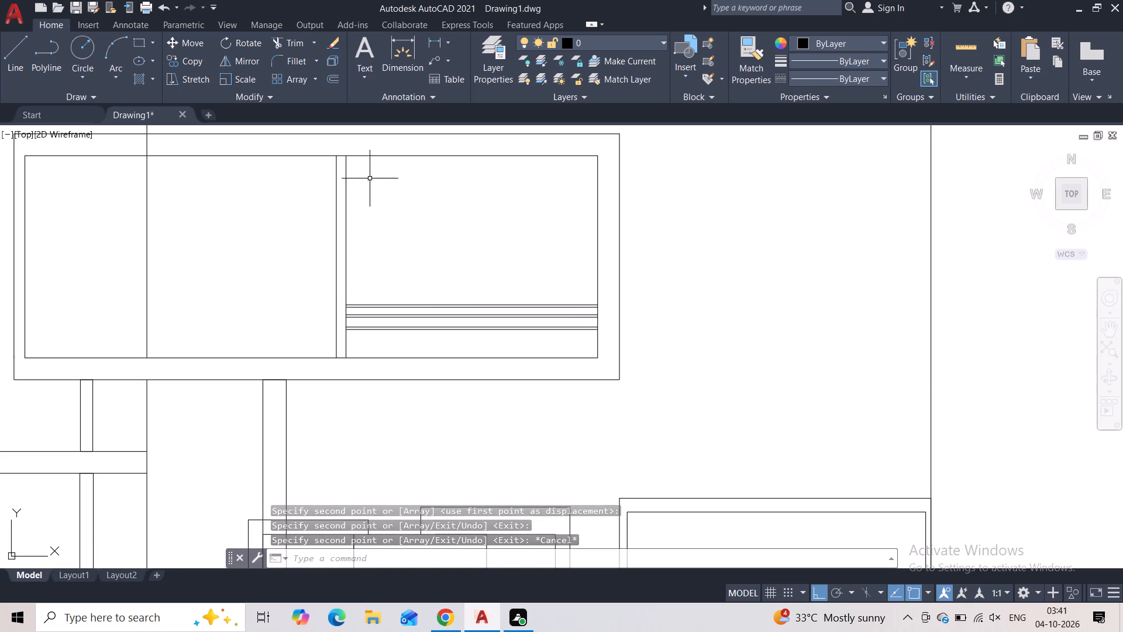
Draw a rectangle about 1'-11" wide and 5'-6" tall in the right bay, from the inner top line to the middle rail's top line.
{"action": "left_click", "coordinate": [133, 43]}
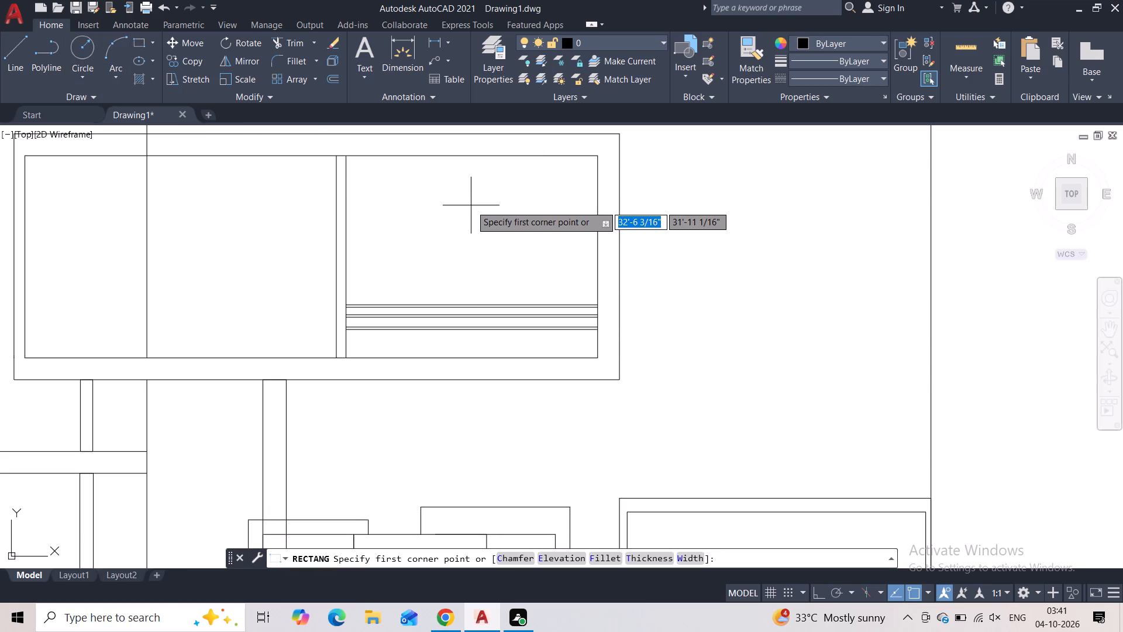
{"action": "left_click", "coordinate": [518, 159]}
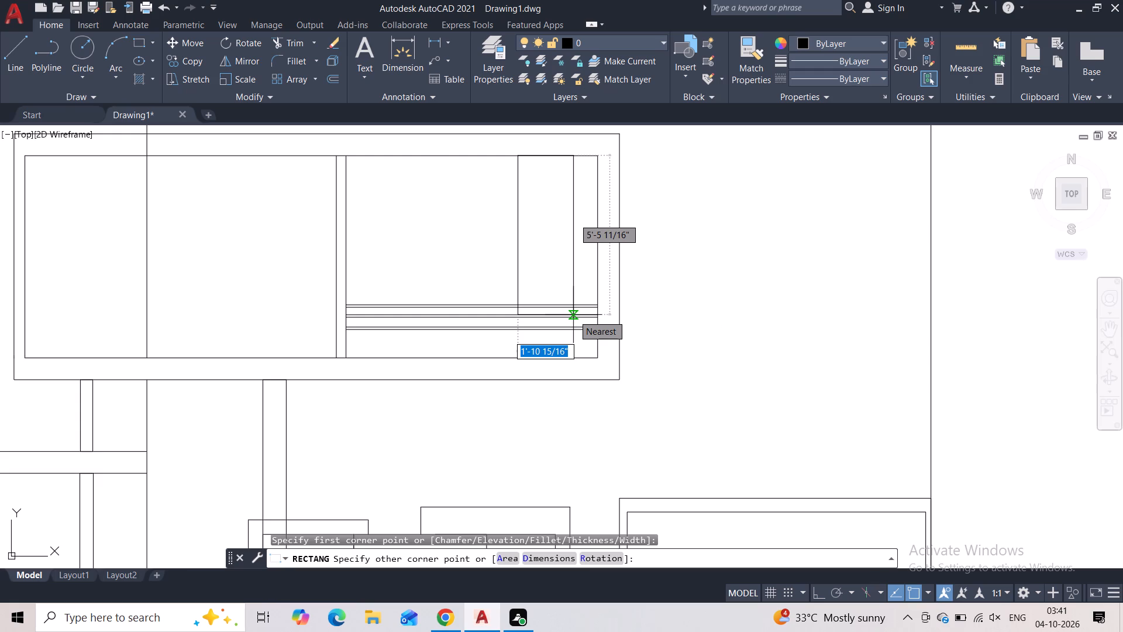
{"action": "scroll", "coordinate": [573, 315], "scroll_direction": "up", "scroll_amount": 4}
{"action": "left_click", "coordinate": [573, 310]}
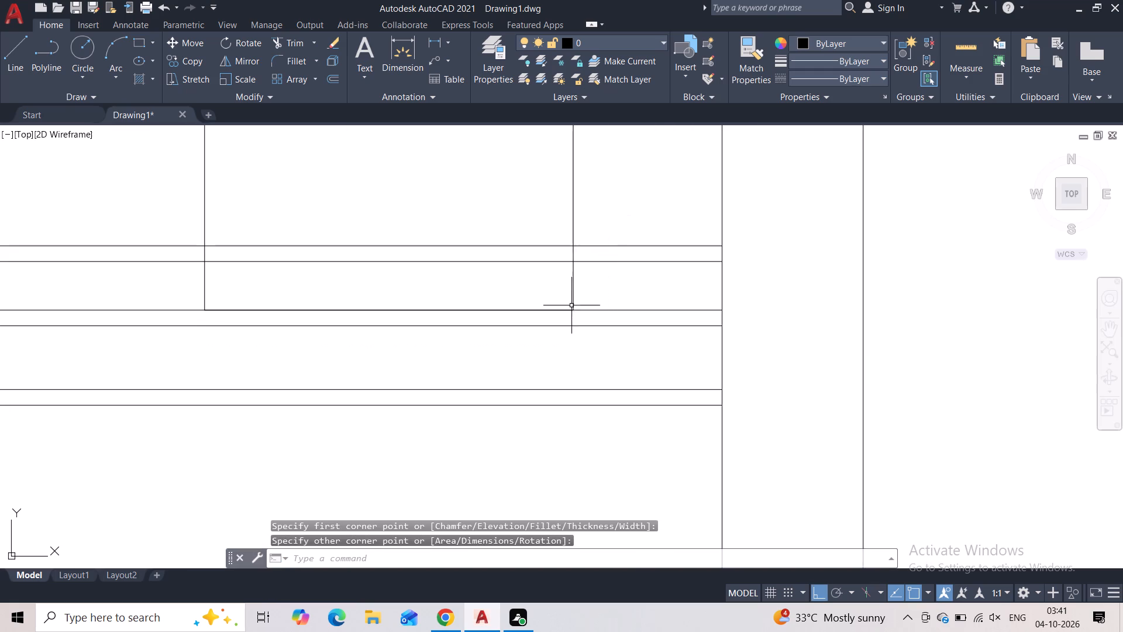
{"action": "key", "text": "Escape"}
{"action": "scroll", "coordinate": [545, 221], "scroll_direction": "down", "scroll_amount": 3}
{"action": "middle_click_drag", "start_coordinate": [527, 212], "coordinate": [523, 236]}
{"action": "scroll", "coordinate": [523, 238], "scroll_direction": "down", "scroll_amount": 1}
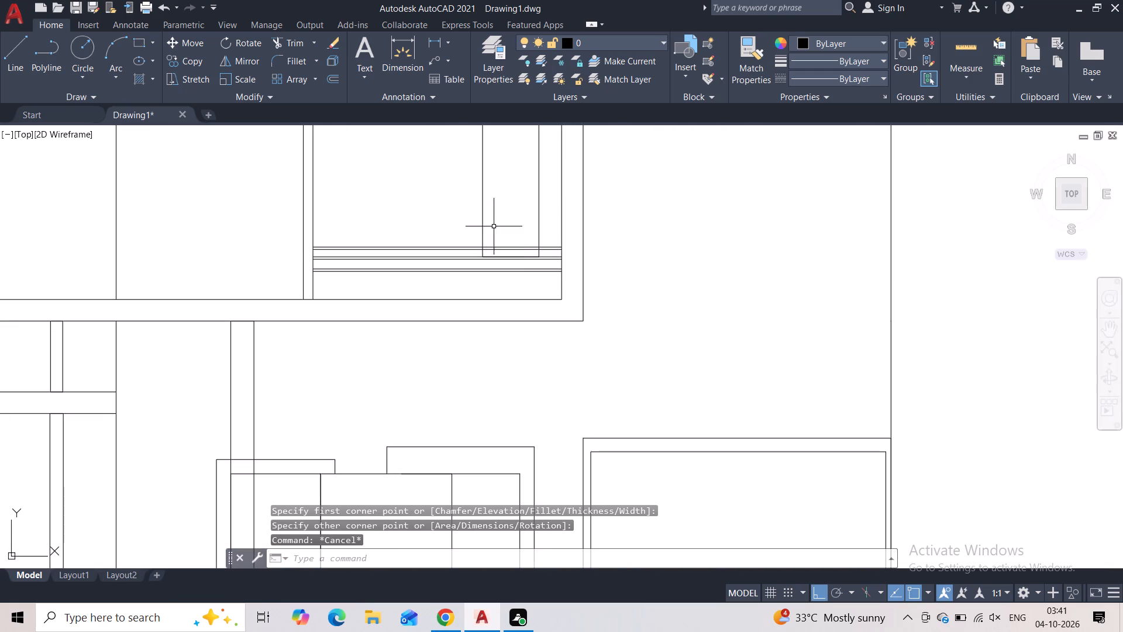
{"action": "middle_click_drag", "start_coordinate": [422, 200], "coordinate": [419, 272]}
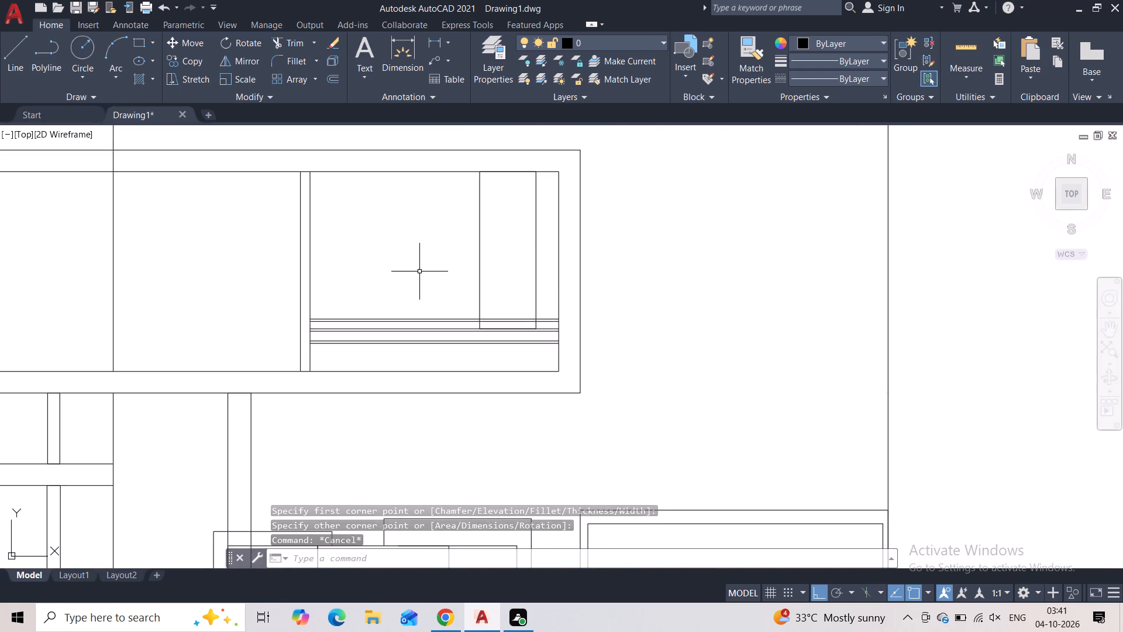
Offset the tall rectangle in the upper box's right bay 2" inward to form its inner frame.
{"action": "left_click", "coordinate": [537, 218]}
{"action": "left_click", "coordinate": [326, 77]}
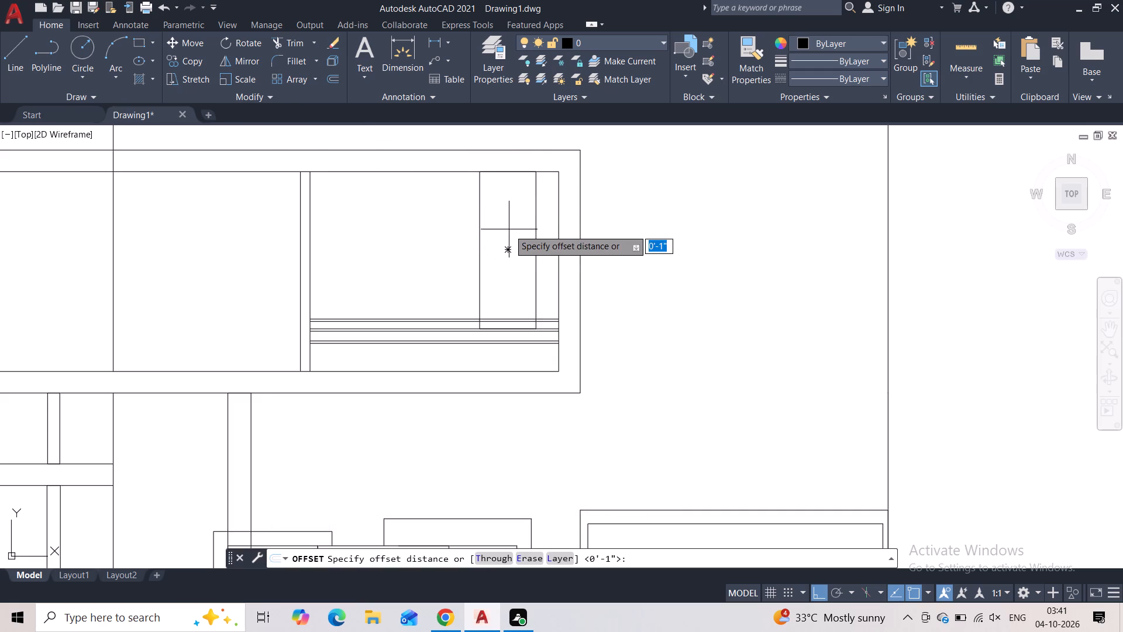
{"action": "type", "text": "2\""}
{"action": "key", "text": "Return"}
{"action": "left_click", "coordinate": [508, 229]}
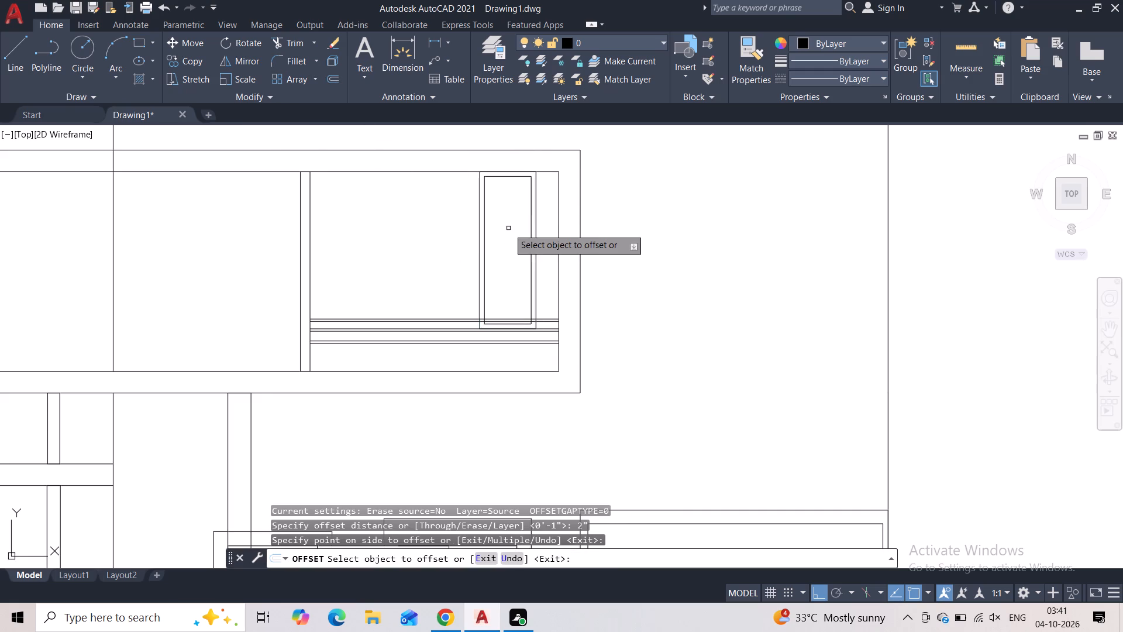
Offset the outlines of the right and left ground-floor window panels 2" inward.
{"action": "middle_click_drag", "start_coordinate": [663, 338], "coordinate": [640, 255]}
{"action": "scroll", "coordinate": [642, 329], "scroll_direction": "down", "scroll_amount": 1}
{"action": "middle_click_drag", "start_coordinate": [584, 358], "coordinate": [573, 275]}
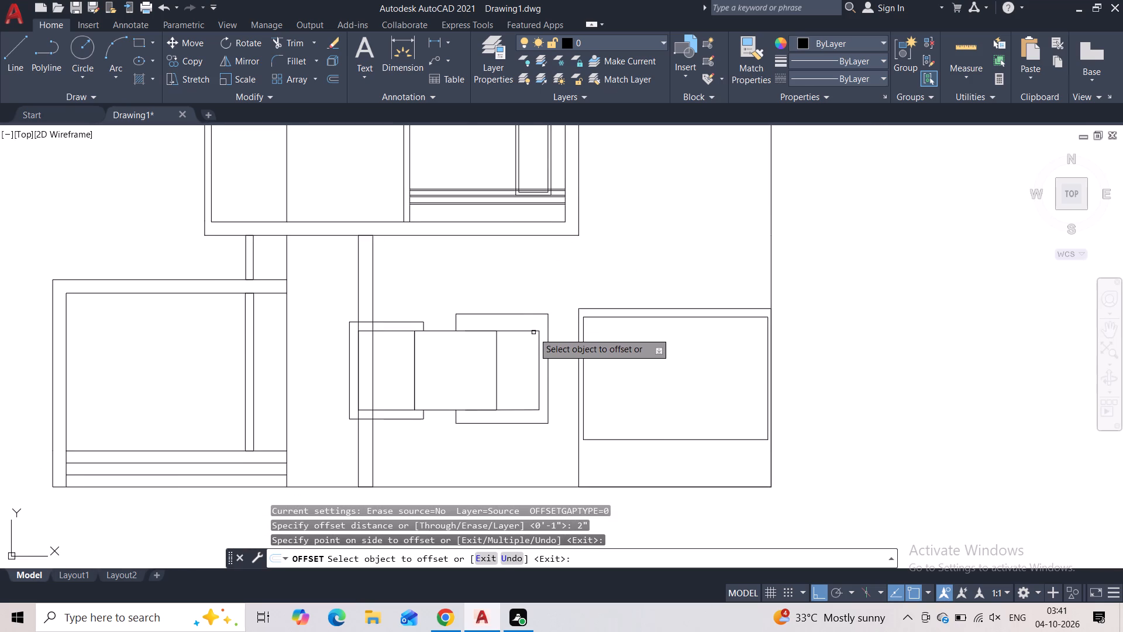
{"action": "left_click", "coordinate": [533, 332]}
{"action": "left_click", "coordinate": [523, 351]}
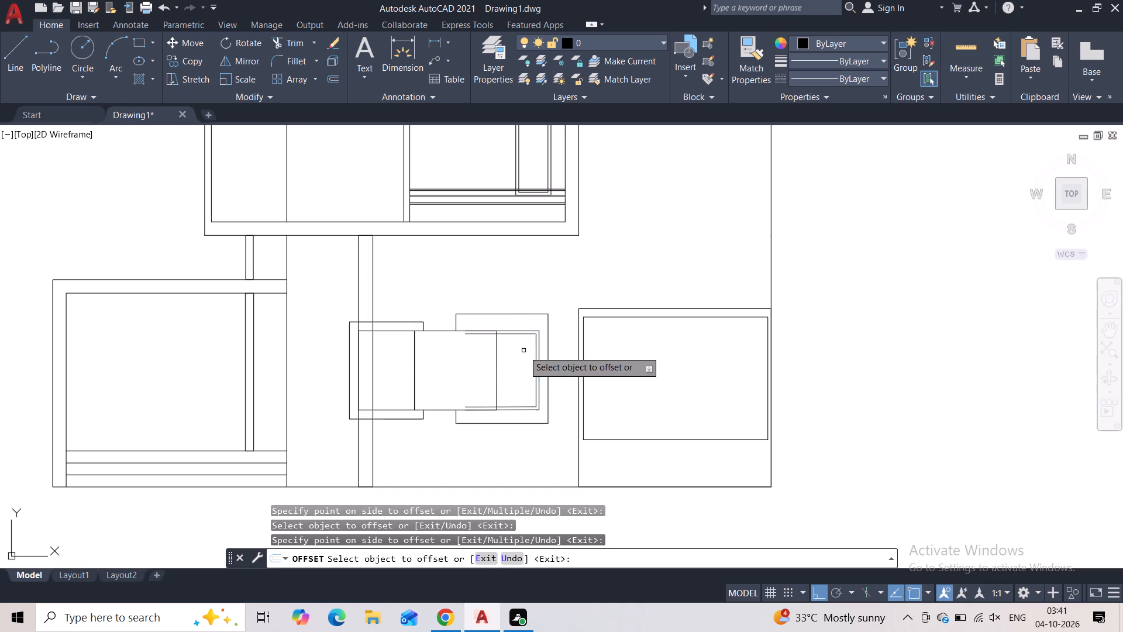
{"action": "left_click", "coordinate": [395, 332]}
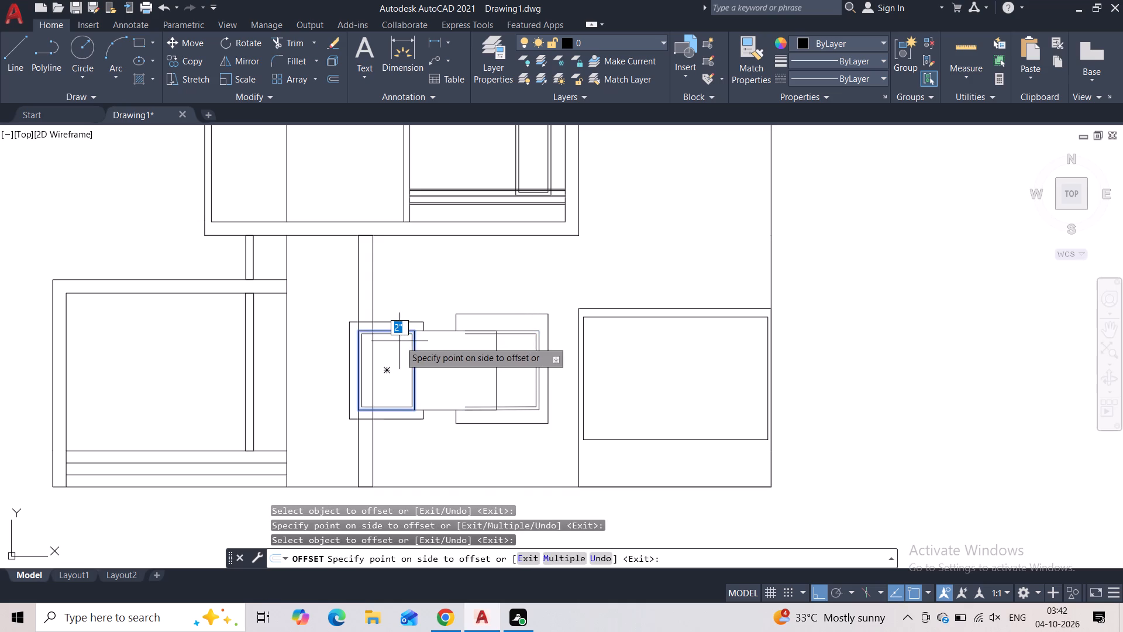
{"action": "left_click", "coordinate": [399, 341]}
{"action": "key", "text": "Escape"}
Trim away the parts of the left window panel's inner frame that lie within the vertical pillar's width.
{"action": "left_click", "coordinate": [286, 41]}
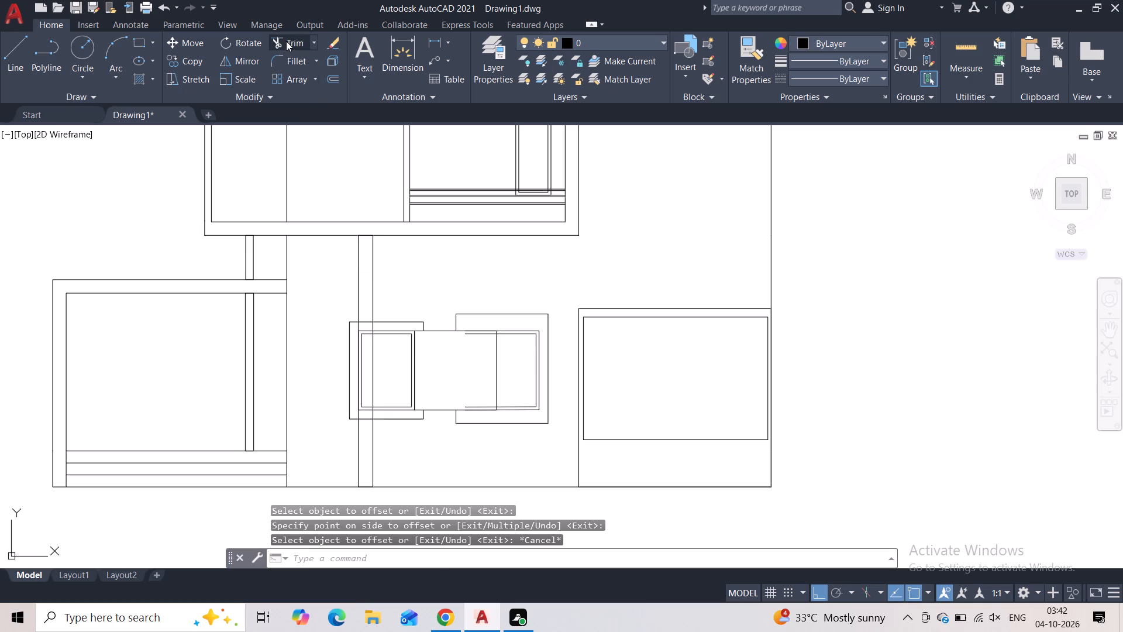
{"action": "scroll", "coordinate": [377, 346], "scroll_direction": "up", "scroll_amount": 3}
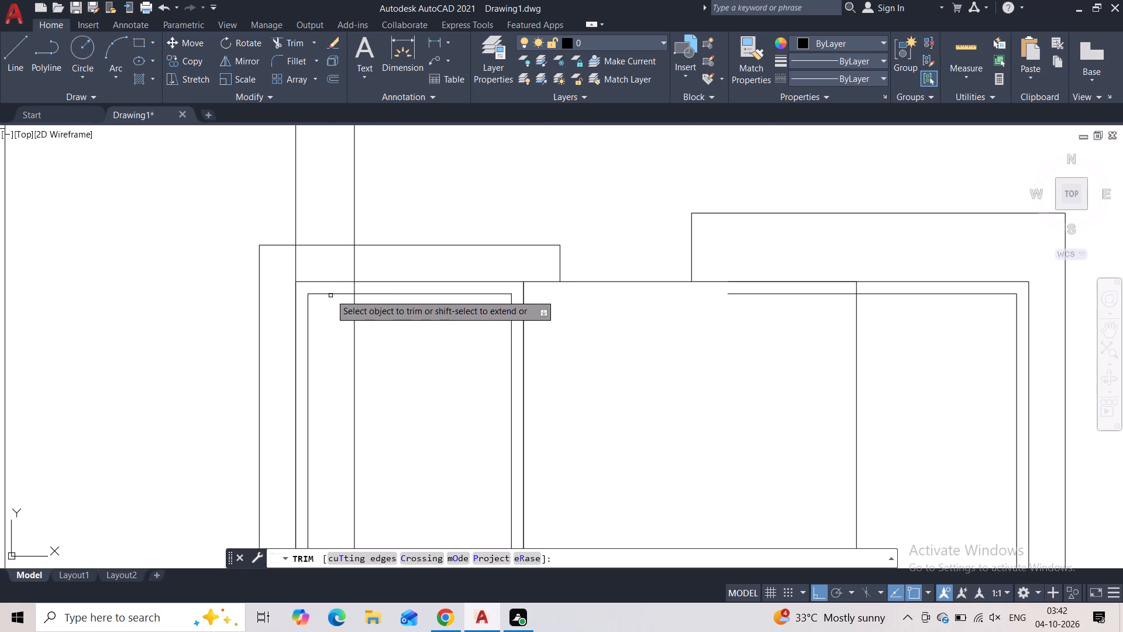
{"action": "left_click_drag", "start_coordinate": [330, 292], "coordinate": [308, 317]}
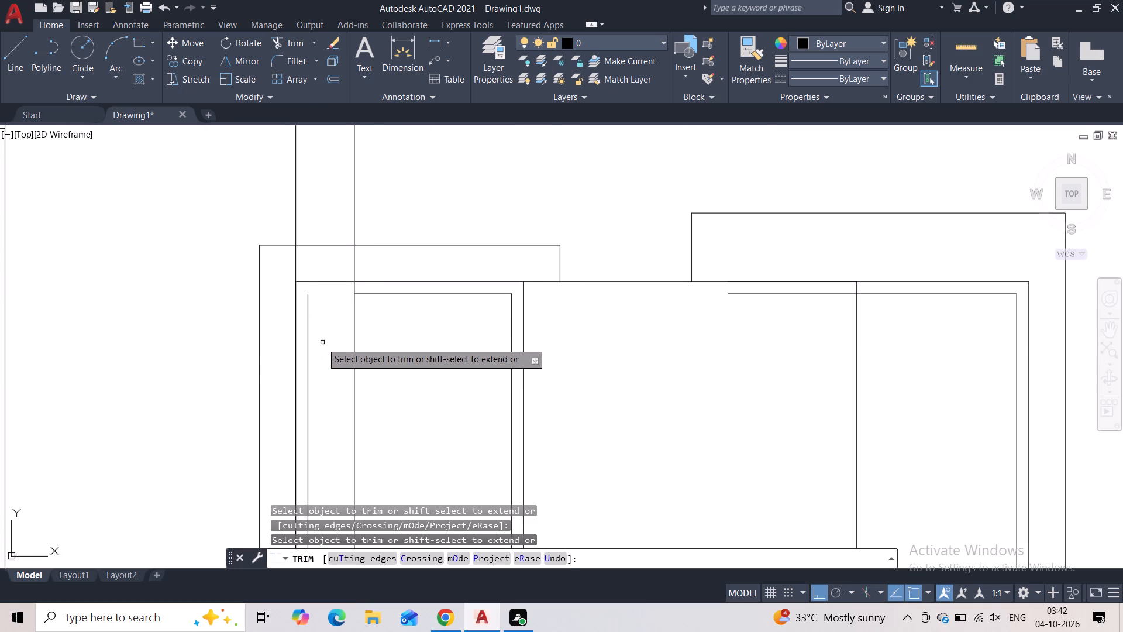
{"action": "left_click", "coordinate": [309, 346]}
{"action": "scroll", "coordinate": [318, 363], "scroll_direction": "down", "scroll_amount": 2}
{"action": "middle_click_drag", "start_coordinate": [317, 375], "coordinate": [319, 360]}
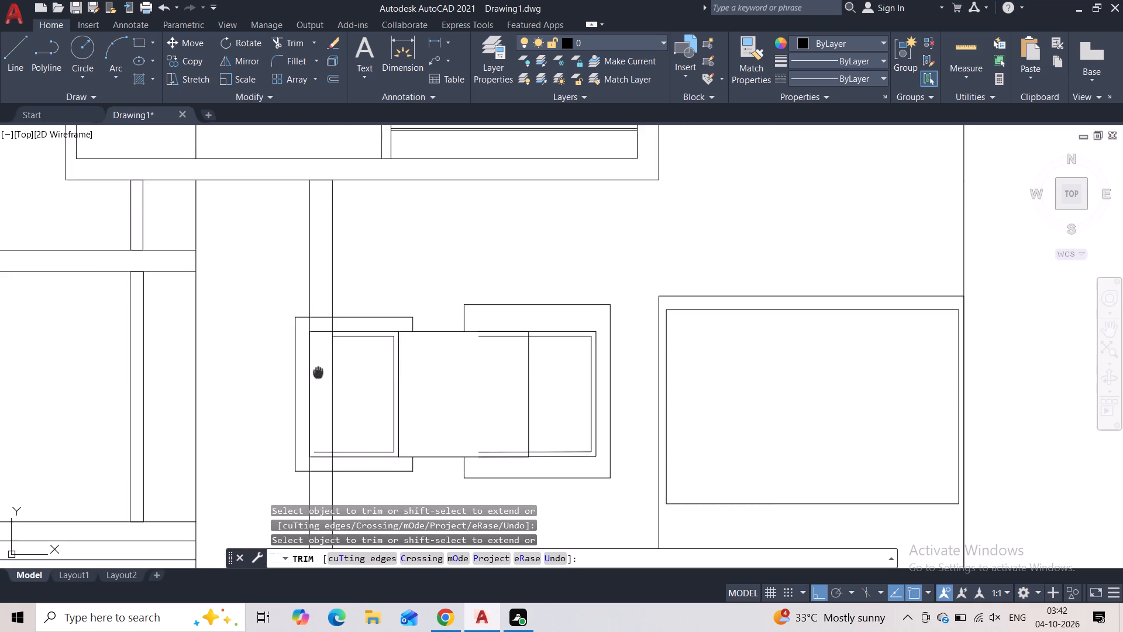
{"action": "middle_click_drag", "start_coordinate": [319, 360], "coordinate": [321, 294]}
{"action": "scroll", "coordinate": [318, 362], "scroll_direction": "up", "scroll_amount": 3}
{"action": "left_click_drag", "start_coordinate": [325, 390], "coordinate": [324, 410]}
{"action": "scroll", "coordinate": [328, 358], "scroll_direction": "down", "scroll_amount": 3}
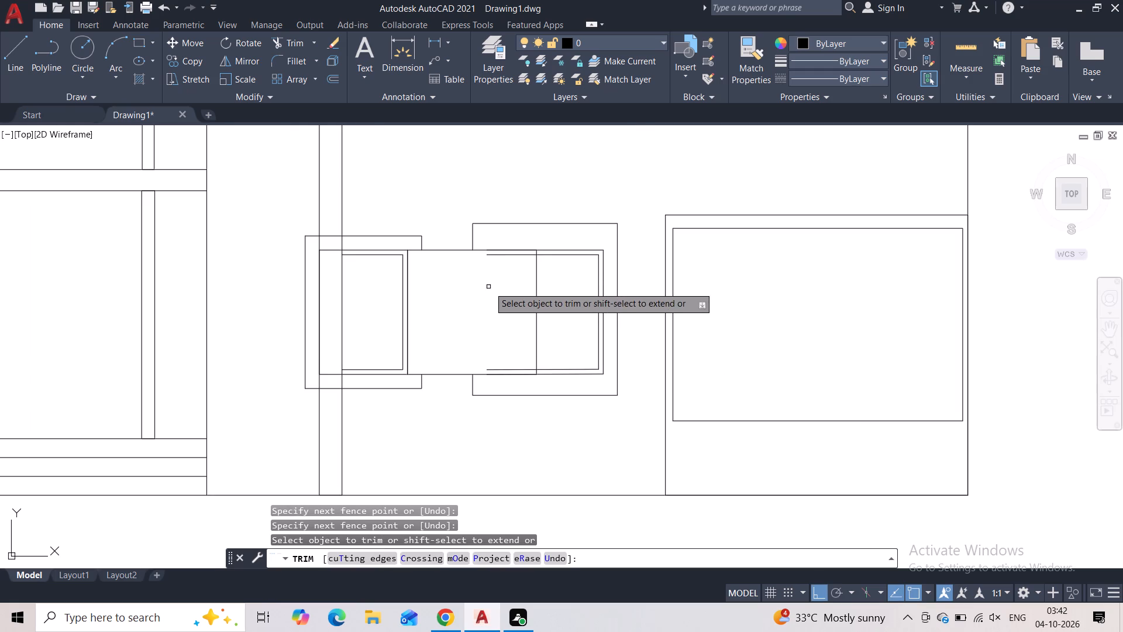
Trim the right window panel's inner top and bottom lines where they run into the central panel.
{"action": "left_click", "coordinate": [504, 256]}
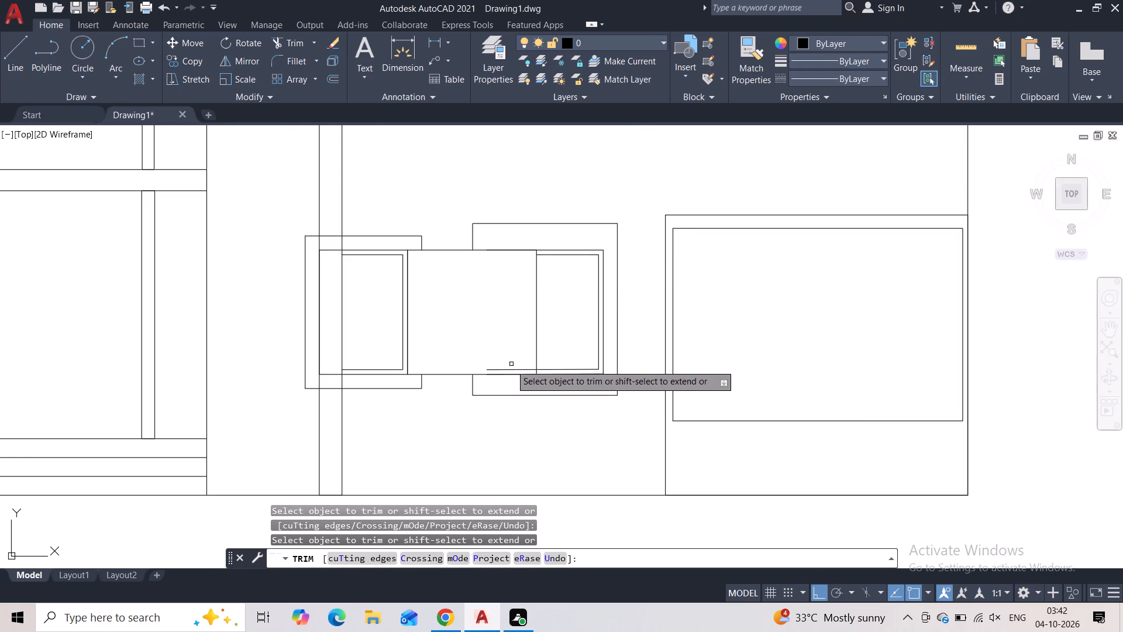
{"action": "left_click", "coordinate": [509, 367]}
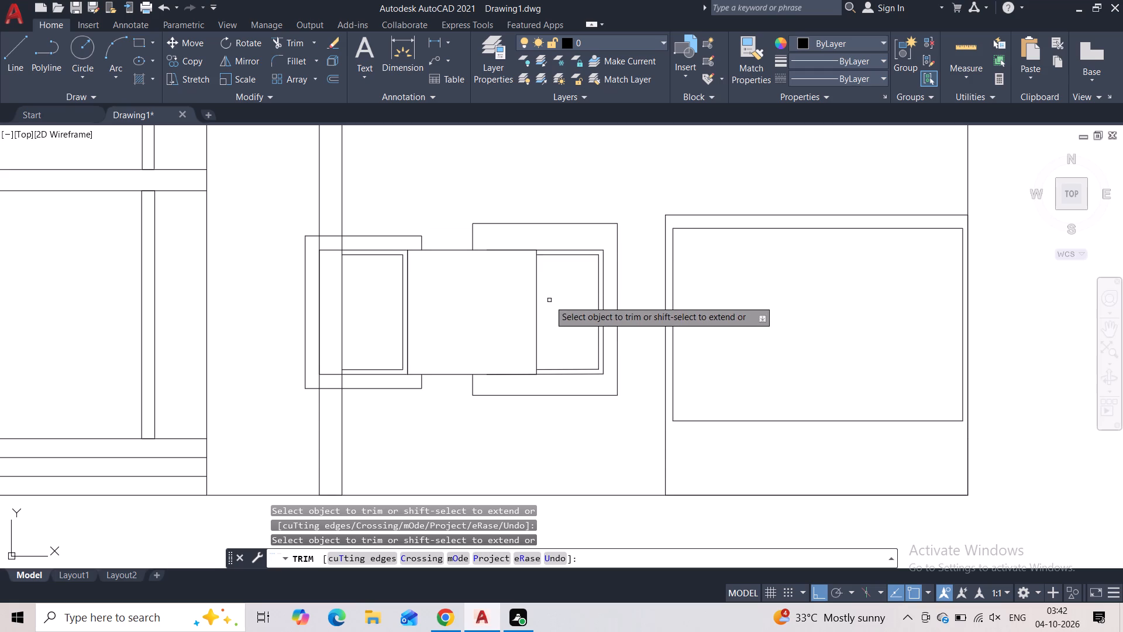
{"action": "key", "text": "Escape"}
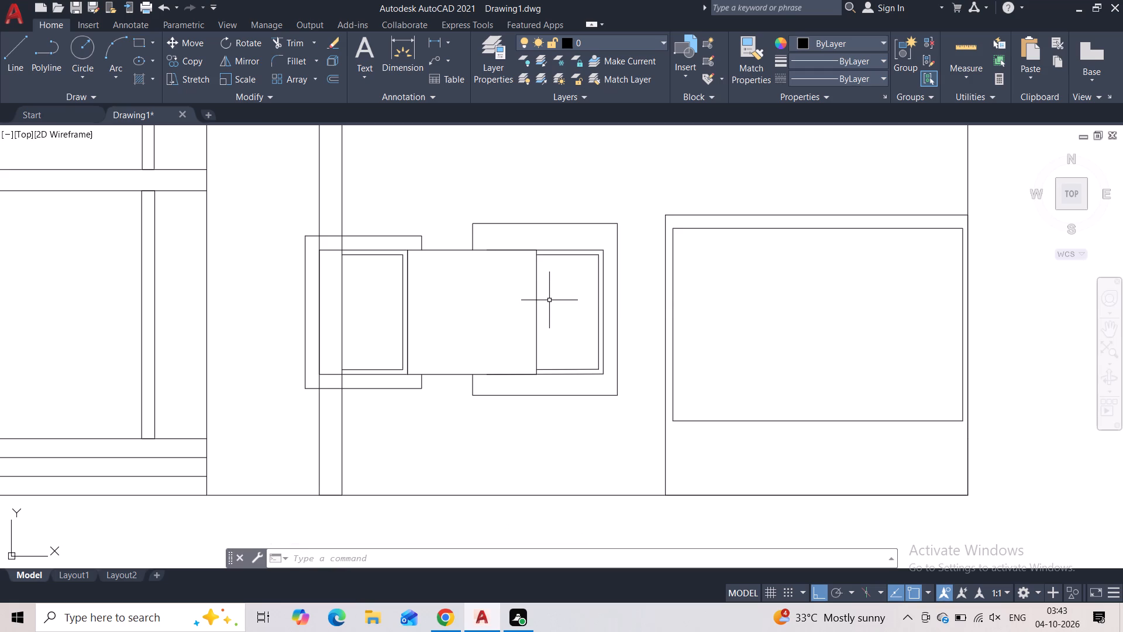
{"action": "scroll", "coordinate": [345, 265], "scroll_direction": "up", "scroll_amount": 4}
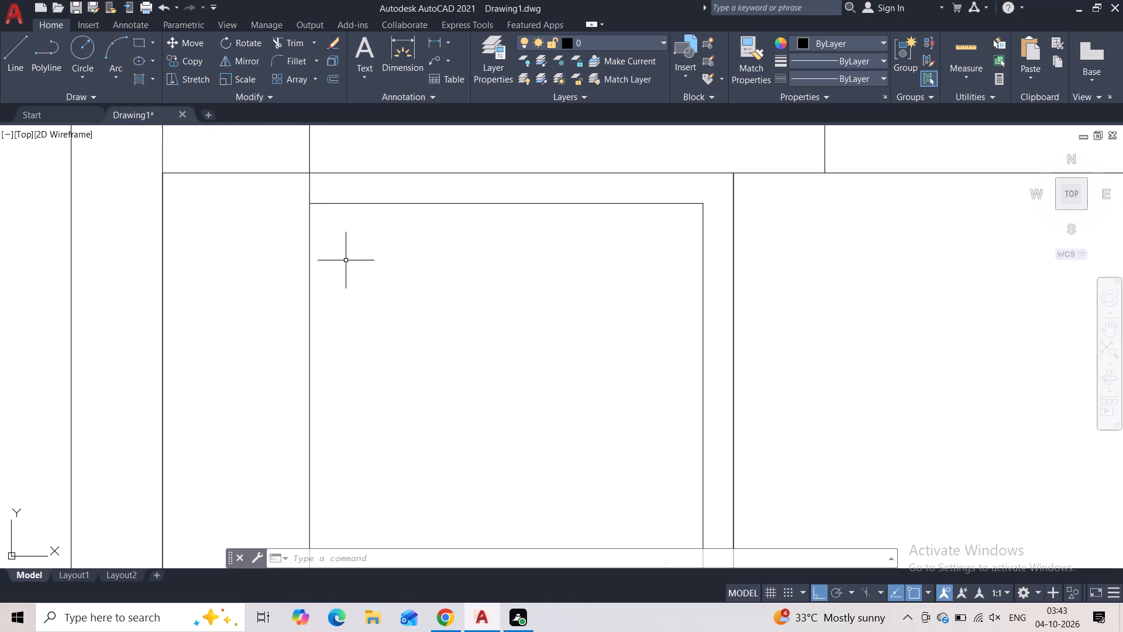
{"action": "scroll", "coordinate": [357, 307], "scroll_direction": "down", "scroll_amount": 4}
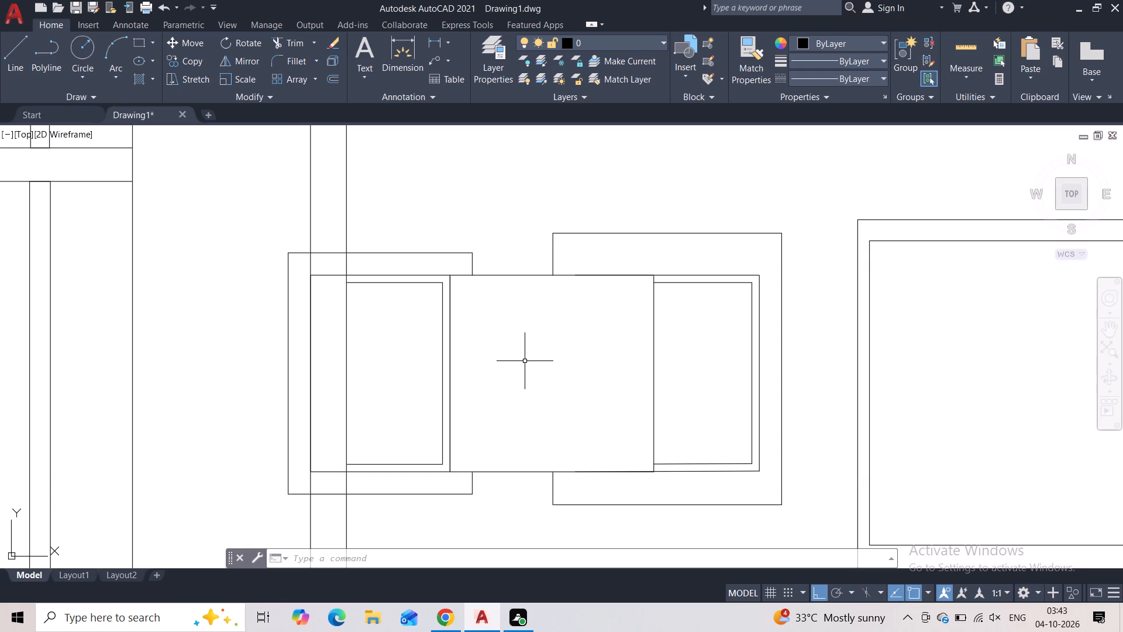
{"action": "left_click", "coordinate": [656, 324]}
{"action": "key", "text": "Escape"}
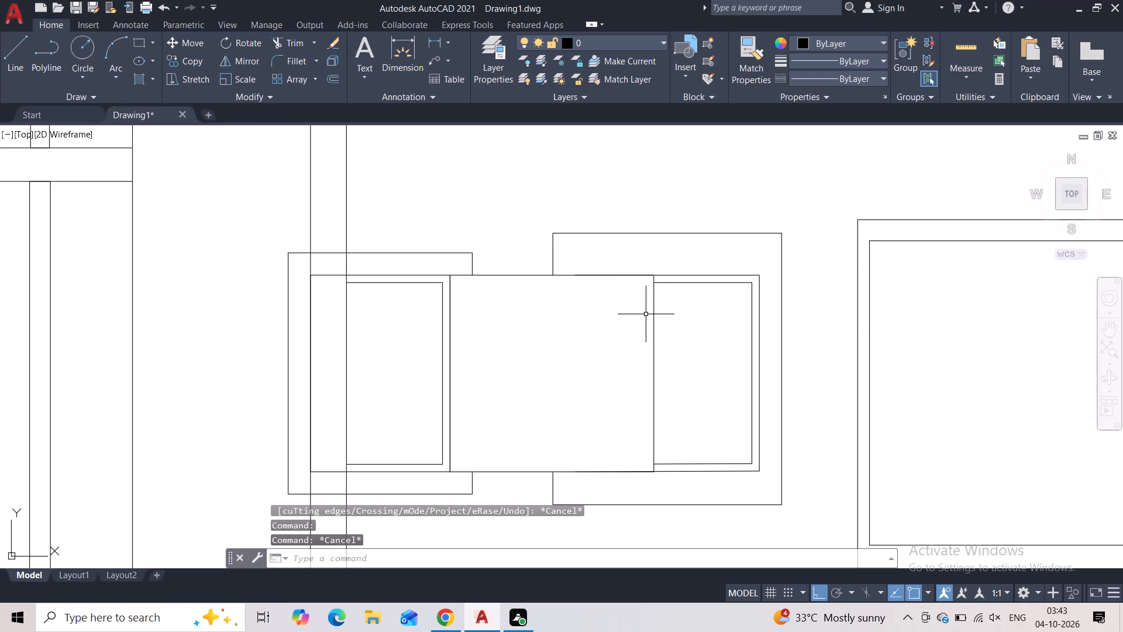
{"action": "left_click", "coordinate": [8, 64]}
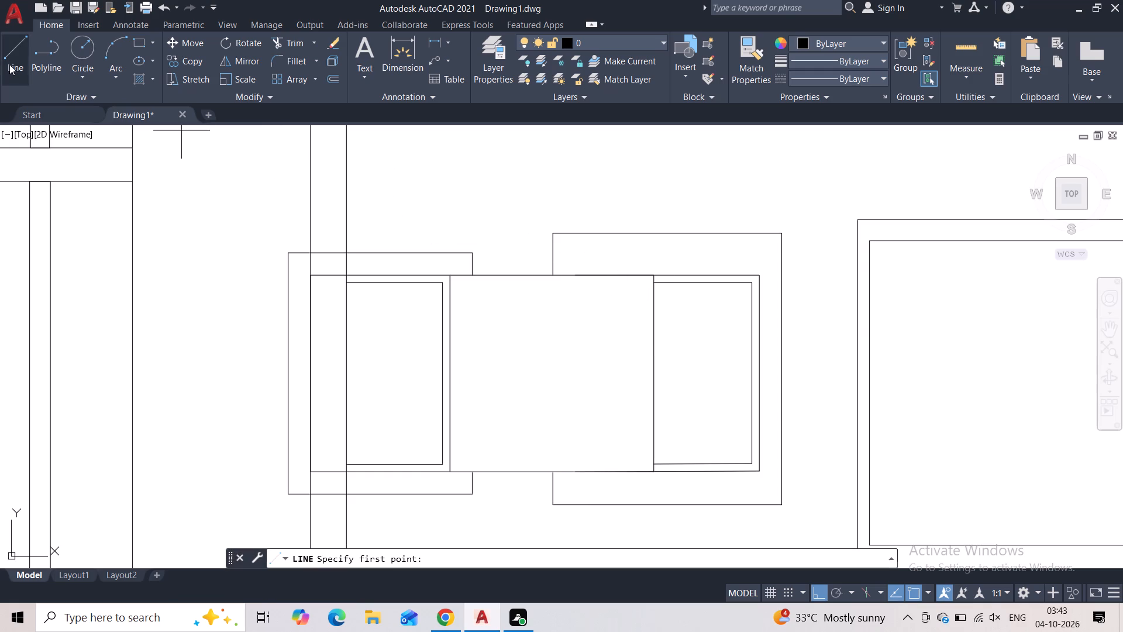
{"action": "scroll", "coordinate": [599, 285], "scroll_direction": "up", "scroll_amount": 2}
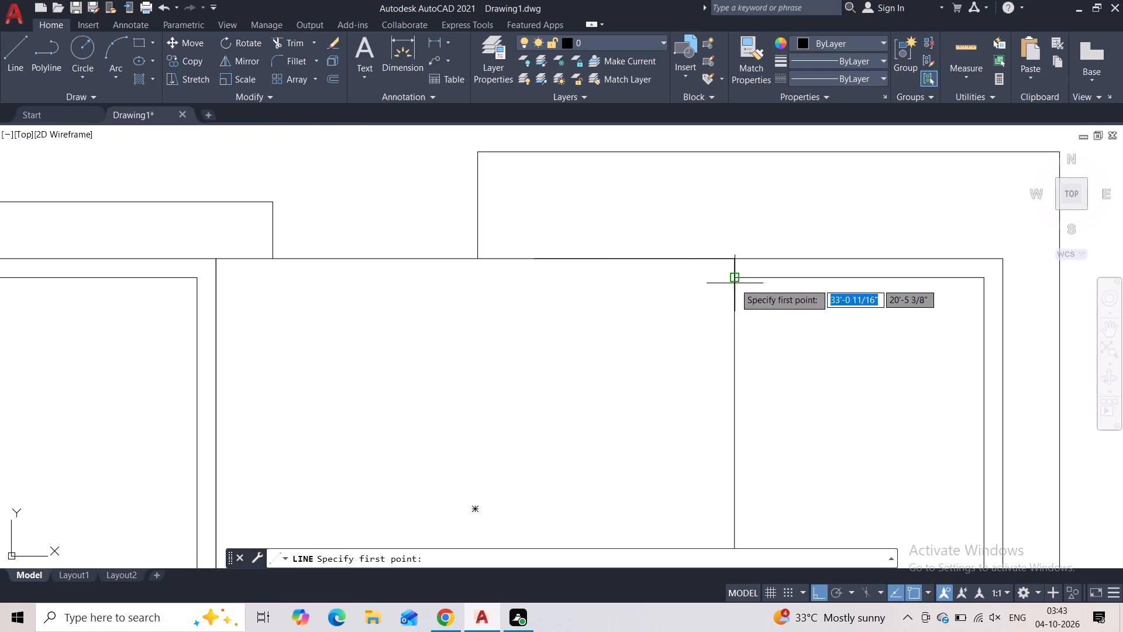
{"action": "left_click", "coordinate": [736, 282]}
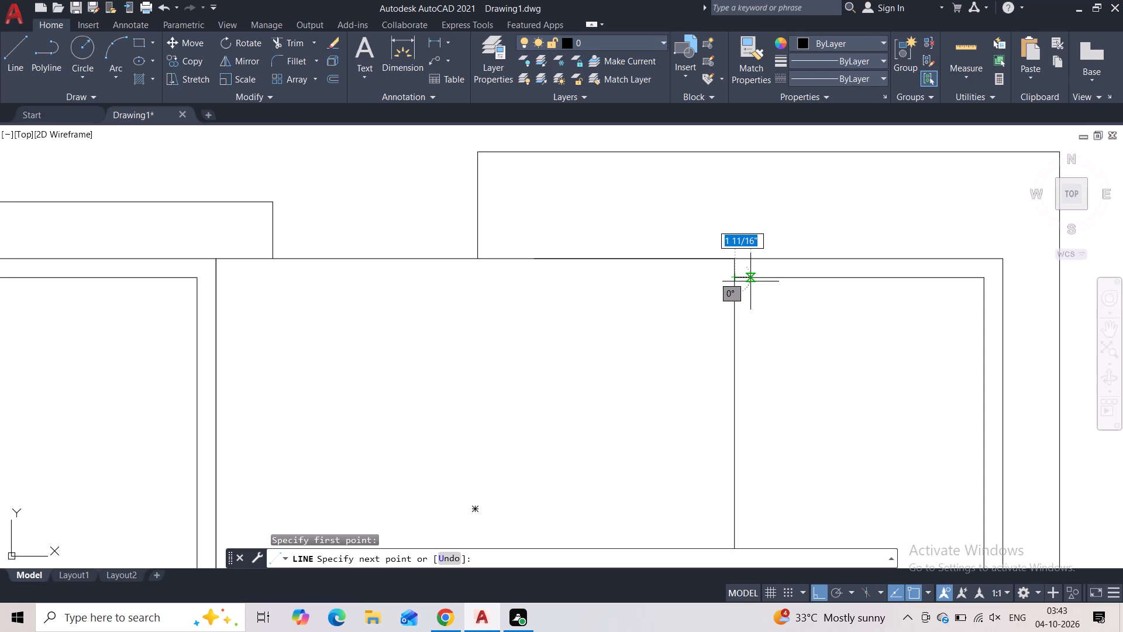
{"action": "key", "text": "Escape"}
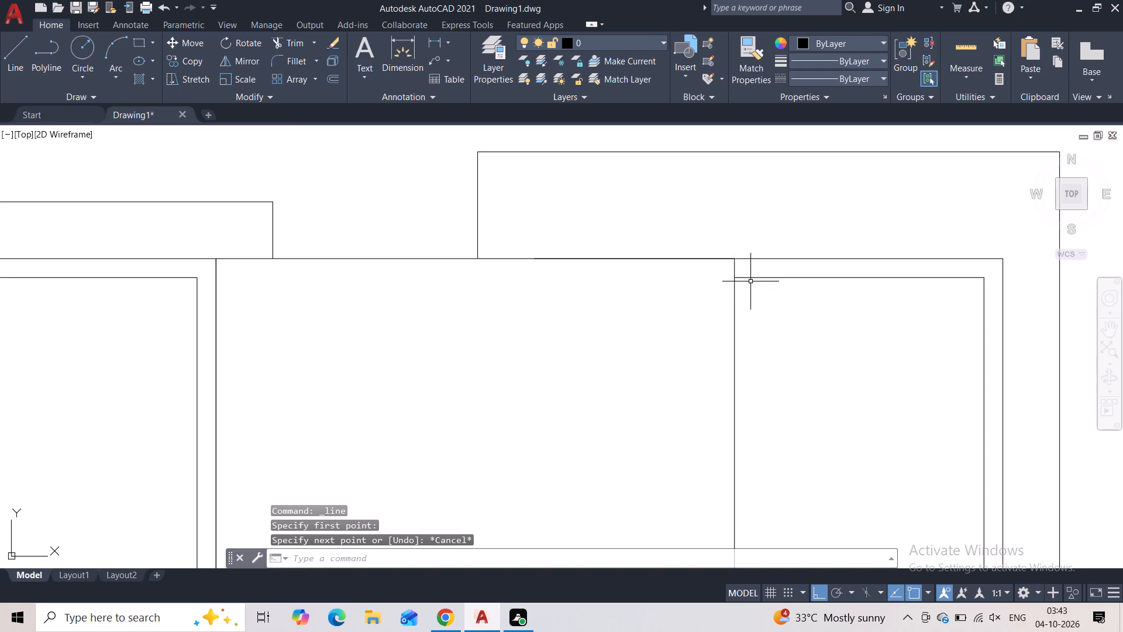
Measure the gap between the right window panel's outer and inner top lines.
{"action": "left_click", "coordinate": [435, 42]}
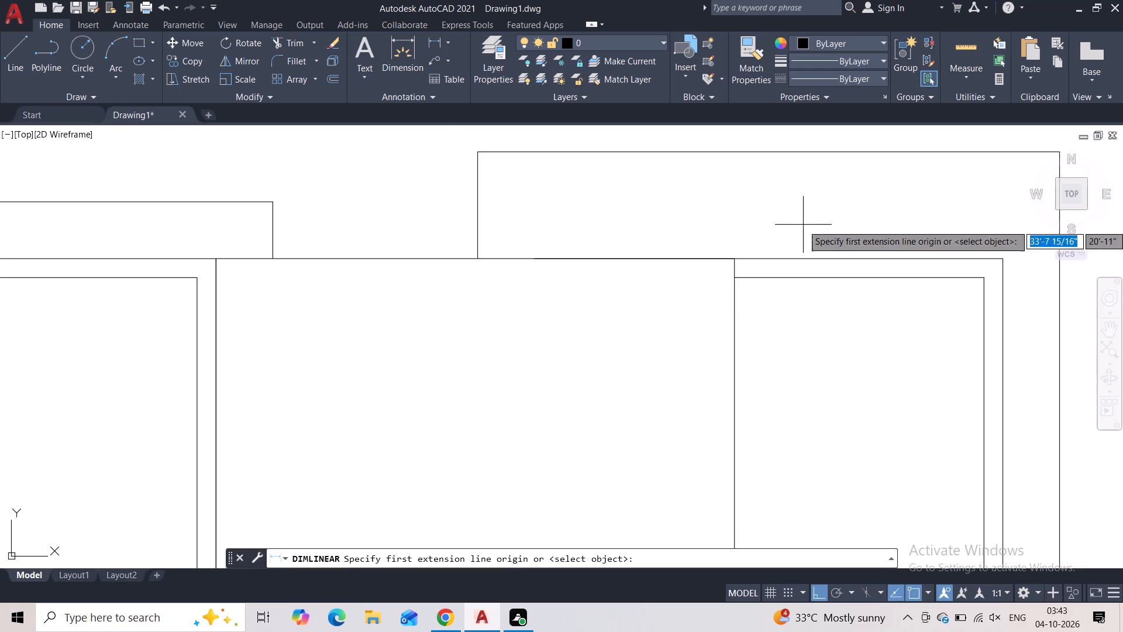
{"action": "scroll", "coordinate": [848, 255], "scroll_direction": "up", "scroll_amount": 2}
{"action": "left_click", "coordinate": [840, 264]}
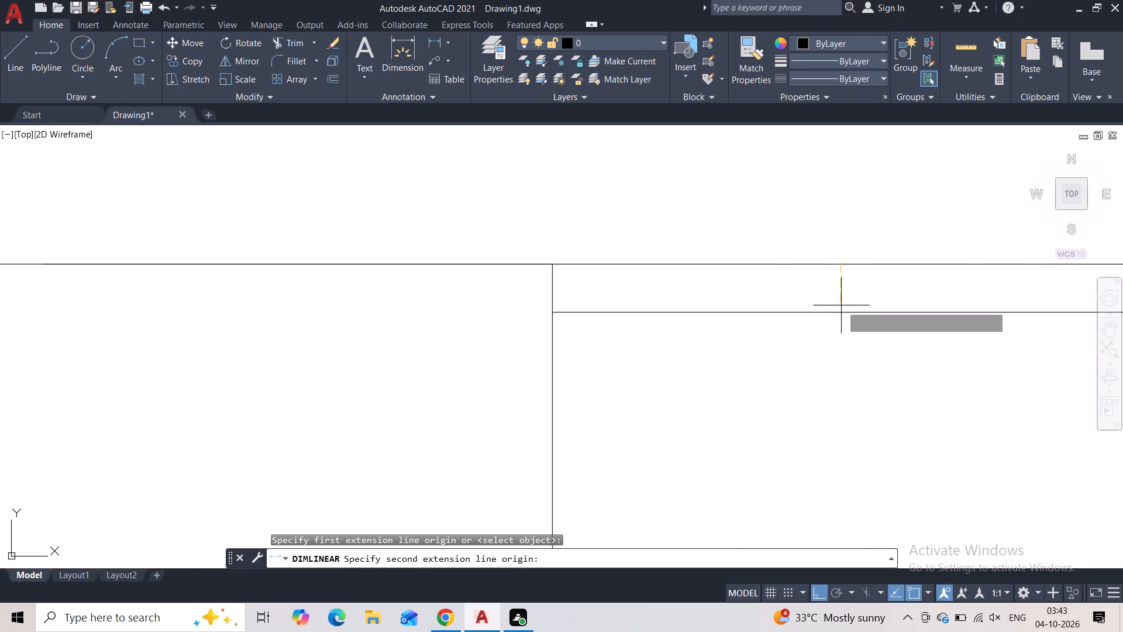
{"action": "left_click", "coordinate": [839, 310]}
{"action": "scroll", "coordinate": [838, 286], "scroll_direction": "up", "scroll_amount": 2}
{"action": "key", "text": "Escape"}
Draw a line 2" along the right window panel's inner top line from the central panel's edge, continuing down to the inner bottom line.
{"action": "scroll", "coordinate": [749, 406], "scroll_direction": "down", "scroll_amount": 2}
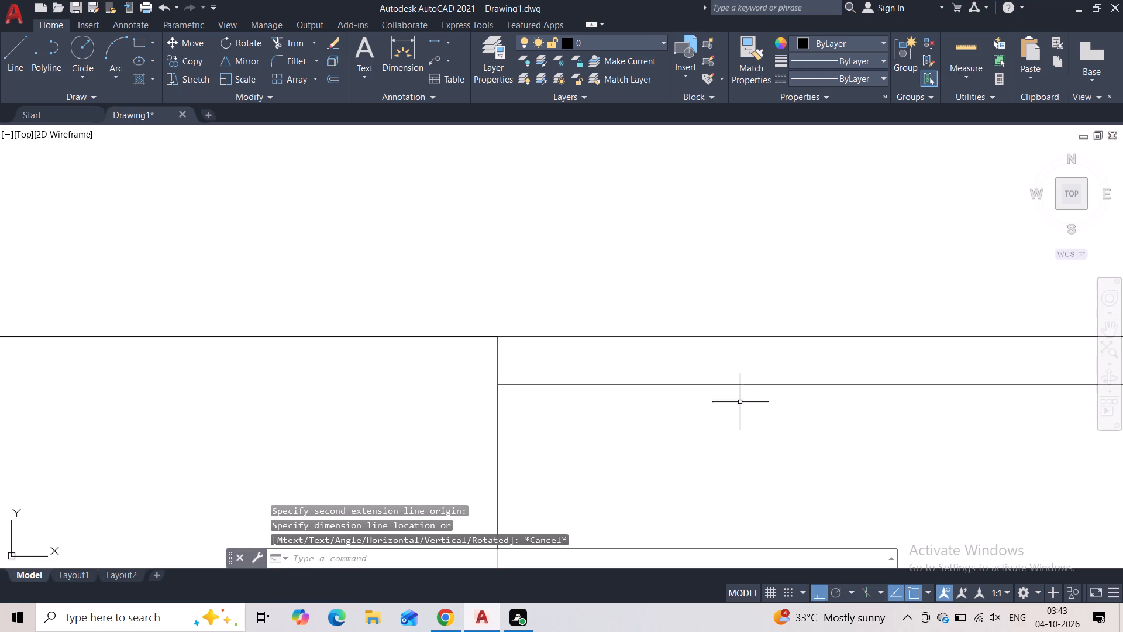
{"action": "middle_click_drag", "start_coordinate": [656, 416], "coordinate": [614, 312]}
{"action": "left_click", "coordinate": [11, 68]}
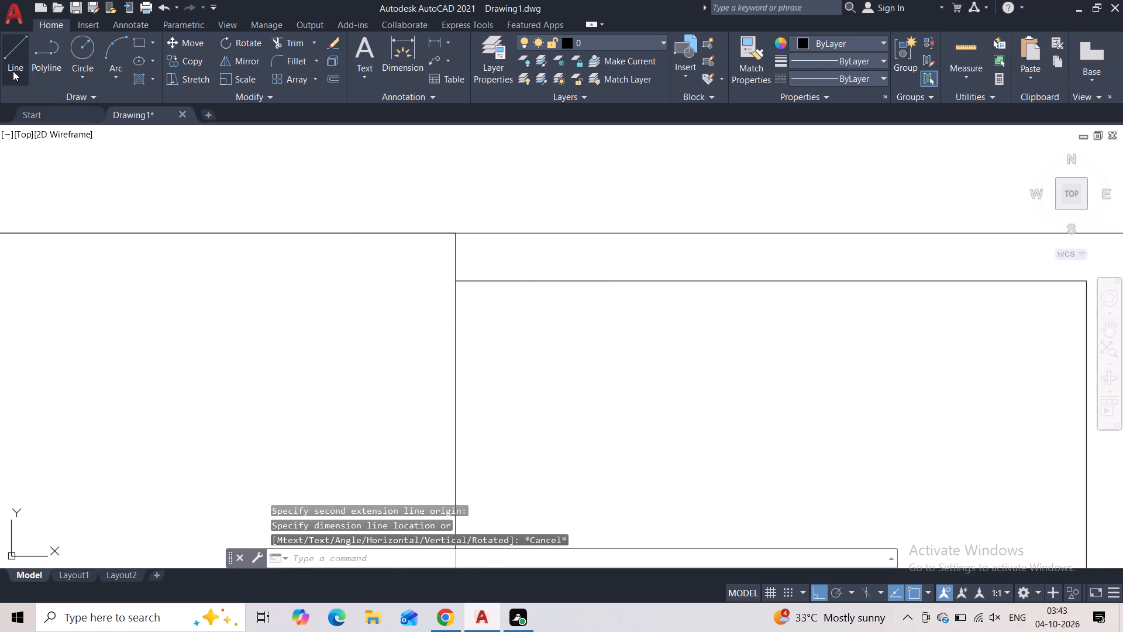
{"action": "left_click", "coordinate": [459, 284]}
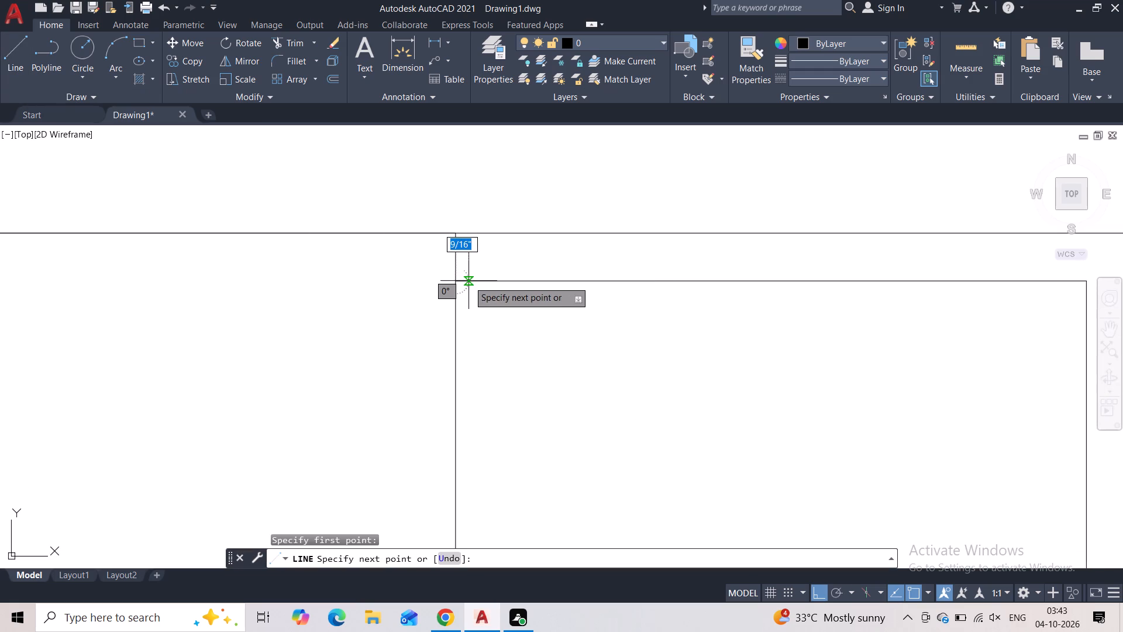
{"action": "key", "text": "2"}
{"action": "key", "text": "shift+quotedbl"}
{"action": "key", "text": "Return"}
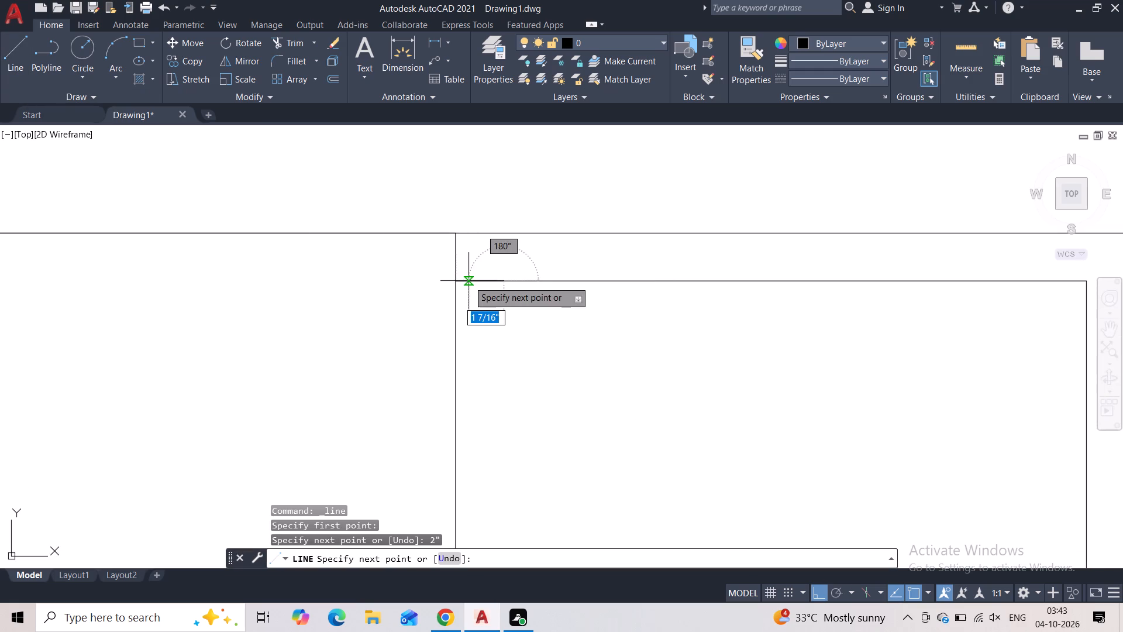
{"action": "scroll", "coordinate": [496, 347], "scroll_direction": "down", "scroll_amount": 3}
{"action": "middle_click_drag", "start_coordinate": [496, 352], "coordinate": [467, 173]}
{"action": "left_click", "coordinate": [473, 435]}
{"action": "key", "text": "Escape"}
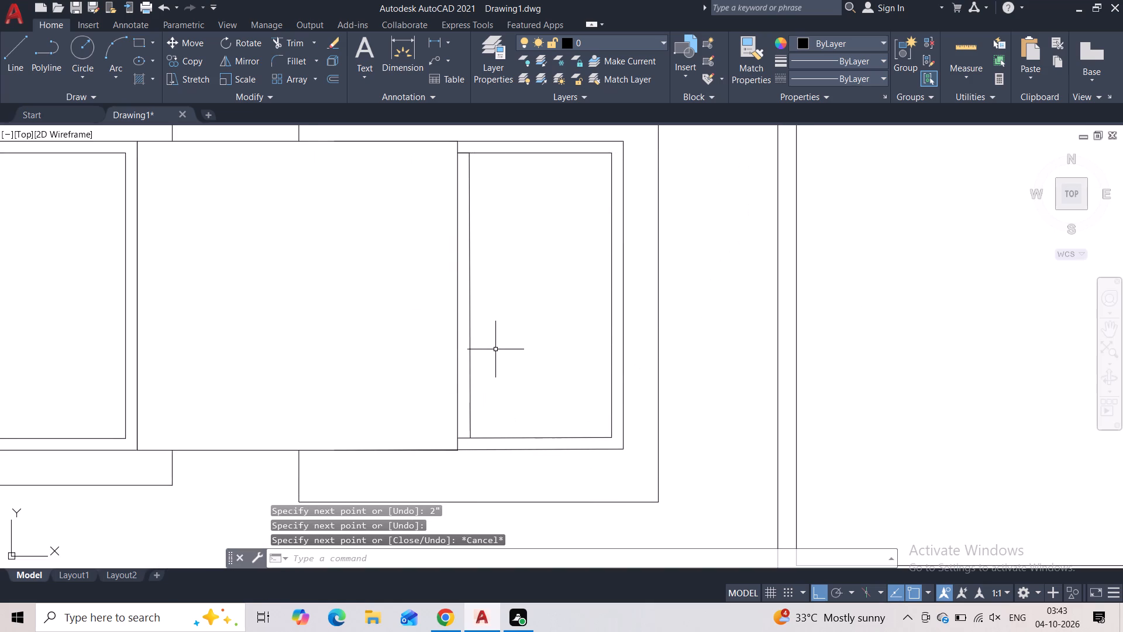
Trim the bottom and top stubs between the central panel's edge and the right window's new vertical line to close the inner frame.
{"action": "scroll", "coordinate": [471, 393], "scroll_direction": "up", "scroll_amount": 3}
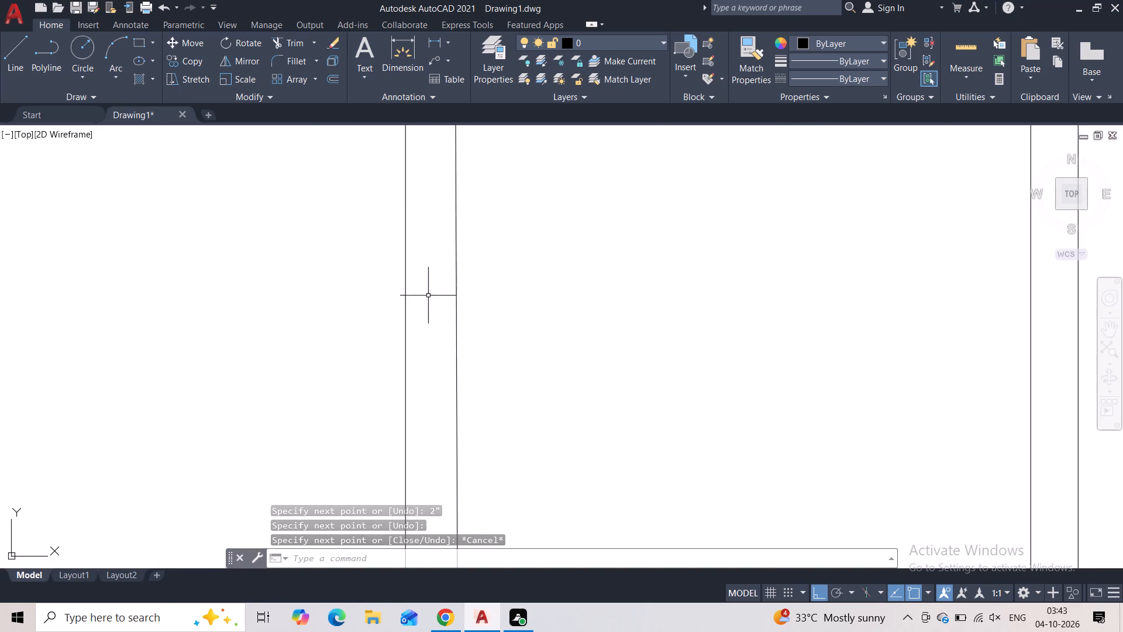
{"action": "scroll", "coordinate": [383, 194], "scroll_direction": "down", "scroll_amount": 1}
{"action": "middle_click_drag", "start_coordinate": [359, 291], "coordinate": [338, 207]}
{"action": "left_click", "coordinate": [287, 47]}
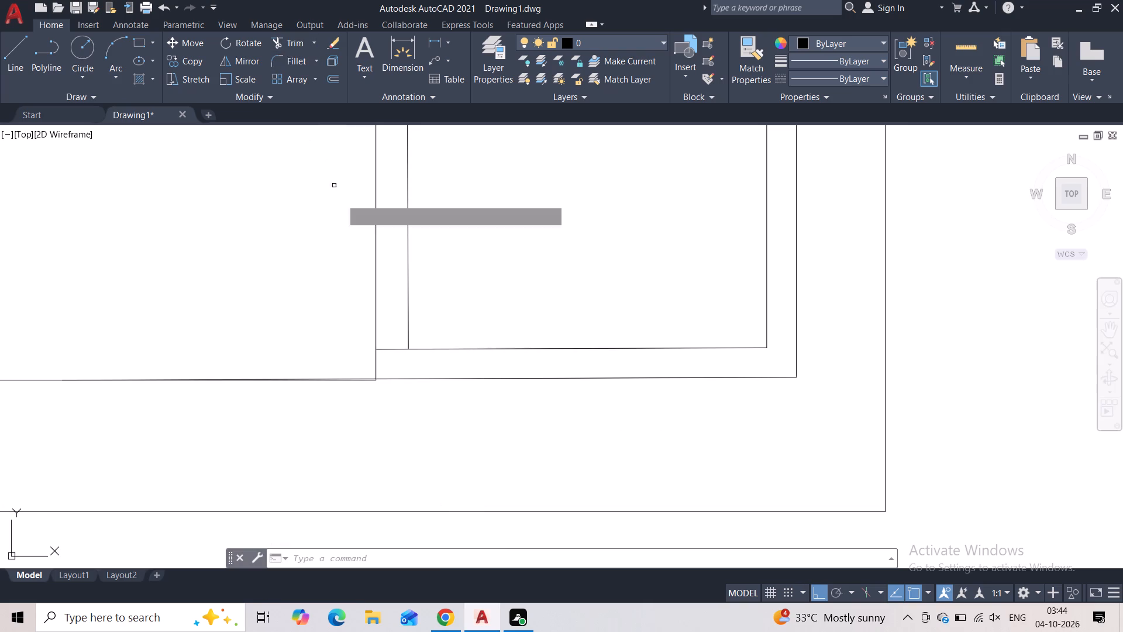
{"action": "scroll", "coordinate": [398, 337], "scroll_direction": "up", "scroll_amount": 1}
{"action": "left_click_drag", "start_coordinate": [393, 346], "coordinate": [392, 366]}
{"action": "scroll", "coordinate": [409, 279], "scroll_direction": "down", "scroll_amount": 3}
{"action": "middle_click_drag", "start_coordinate": [446, 225], "coordinate": [450, 256]}
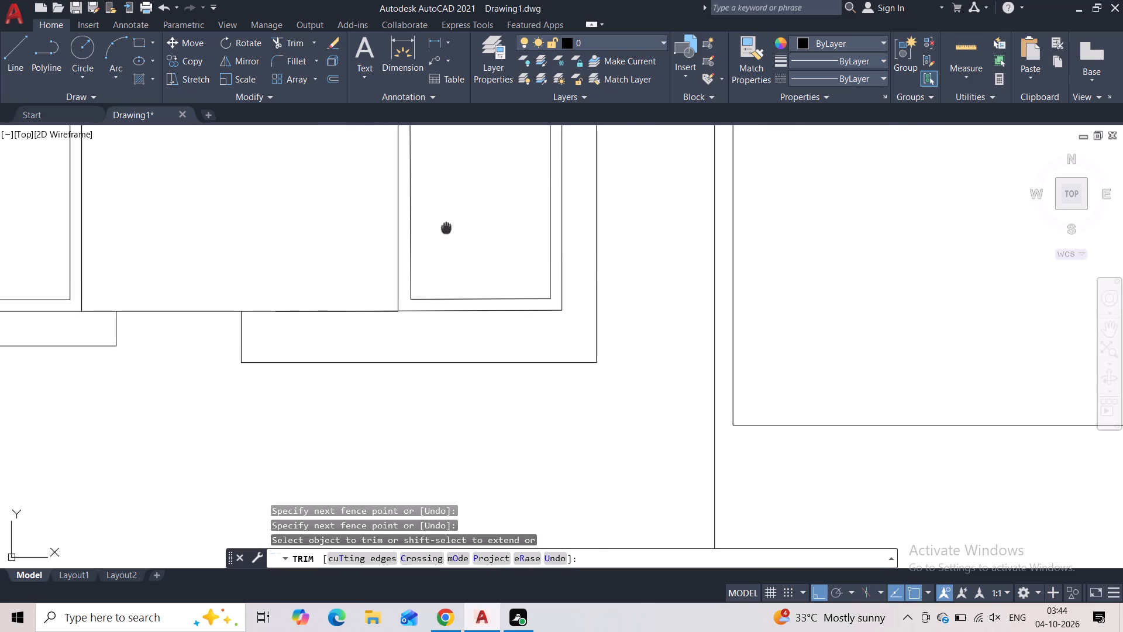
{"action": "middle_click_drag", "start_coordinate": [450, 256], "coordinate": [484, 511]}
{"action": "scroll", "coordinate": [442, 327], "scroll_direction": "up", "scroll_amount": 3}
{"action": "left_click_drag", "start_coordinate": [428, 217], "coordinate": [432, 269]}
{"action": "key", "text": "Escape"}
{"action": "scroll", "coordinate": [488, 298], "scroll_direction": "down", "scroll_amount": 2}
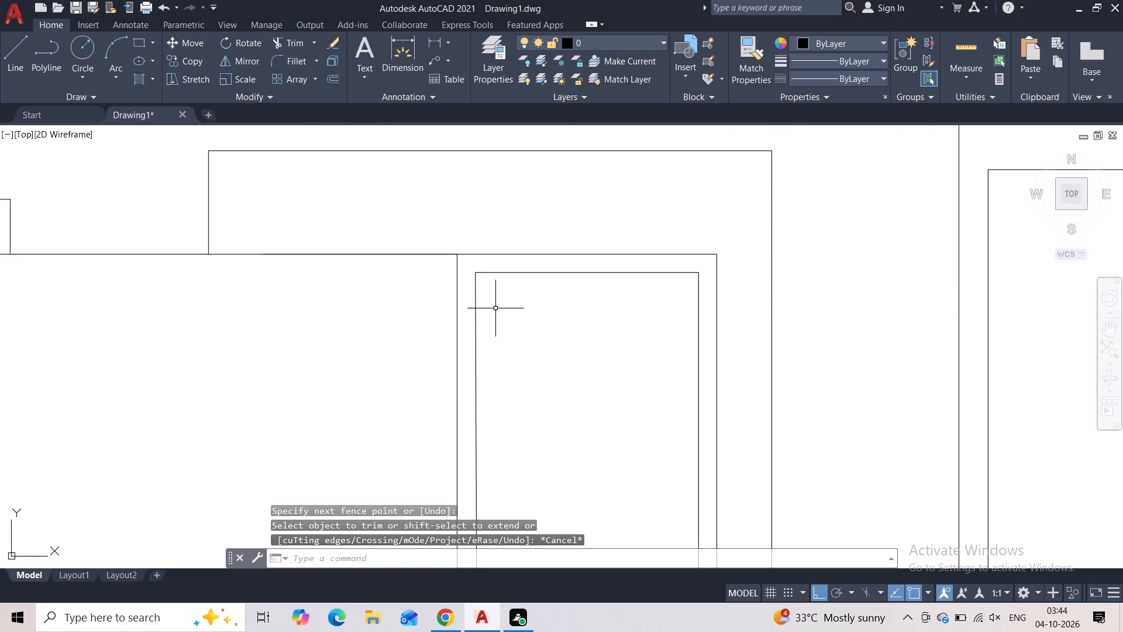
Start a hatch on the elevation and look through the full library of hatch patterns for suitable surface finishes.
{"action": "scroll", "coordinate": [490, 282], "scroll_direction": "down", "scroll_amount": 4}
{"action": "scroll", "coordinate": [458, 187], "scroll_direction": "down", "scroll_amount": 2}
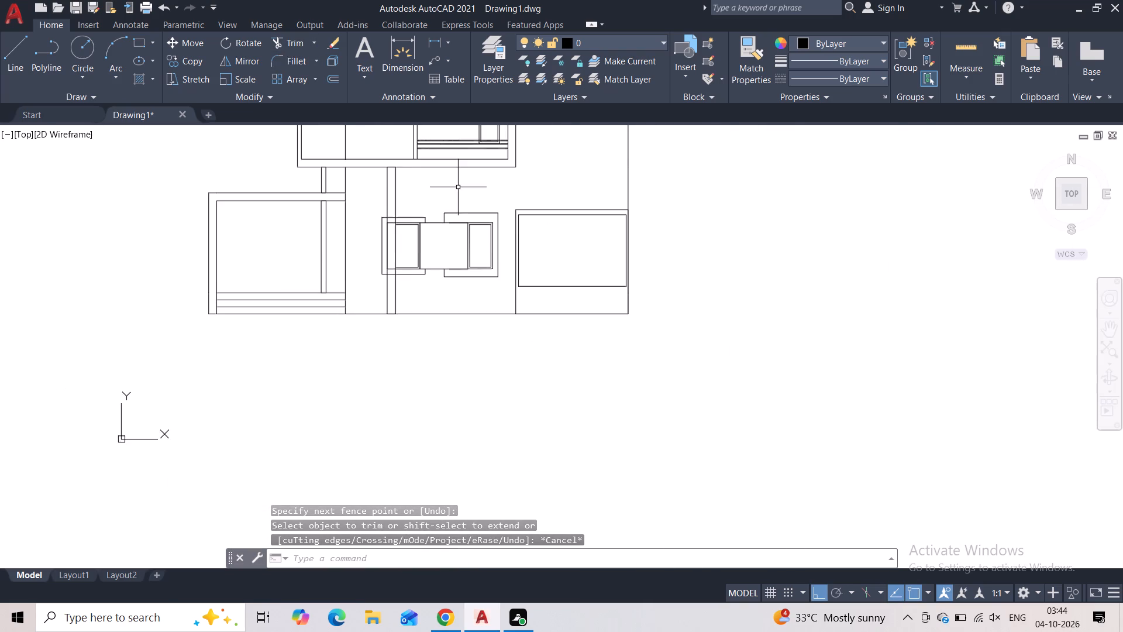
{"action": "middle_click_drag", "start_coordinate": [458, 187], "coordinate": [457, 342]}
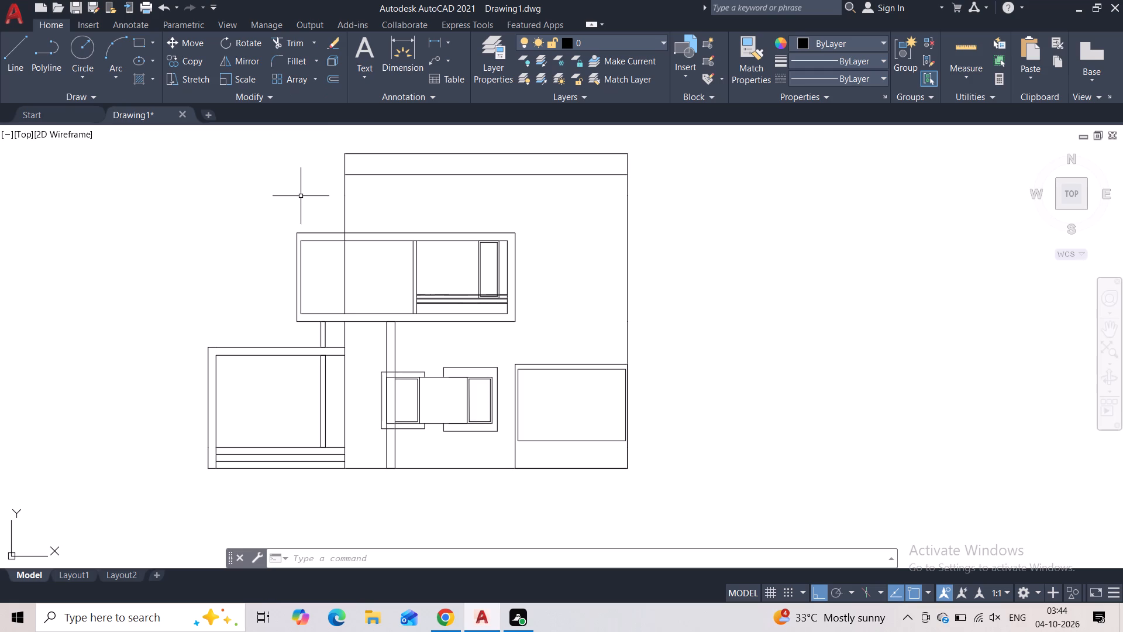
{"action": "key", "text": "h"}
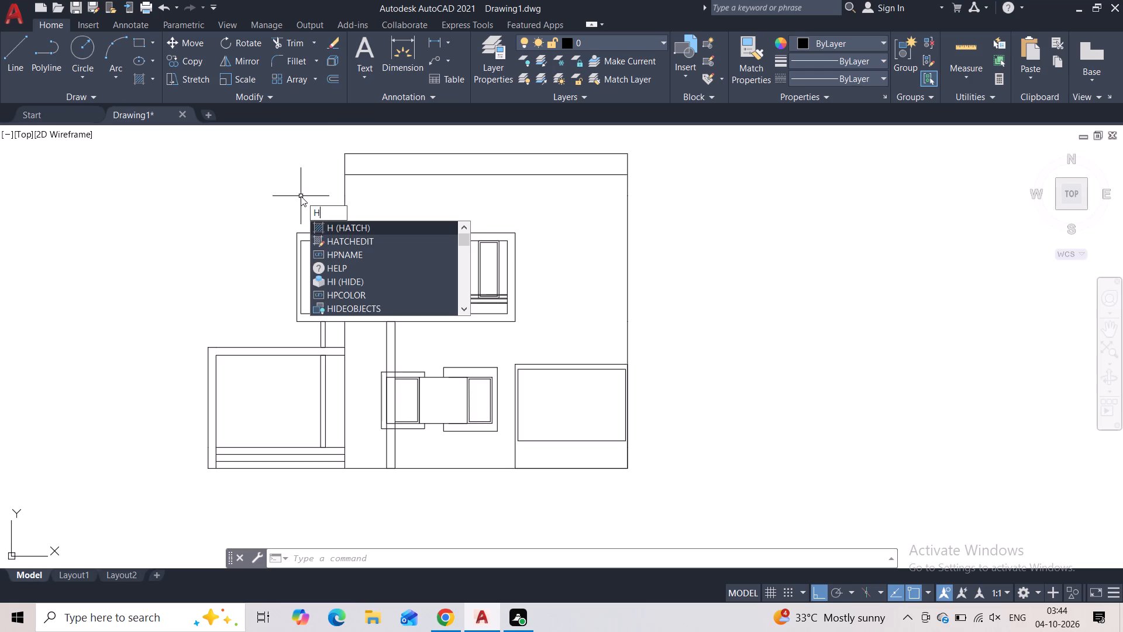
{"action": "left_click", "coordinate": [356, 226]}
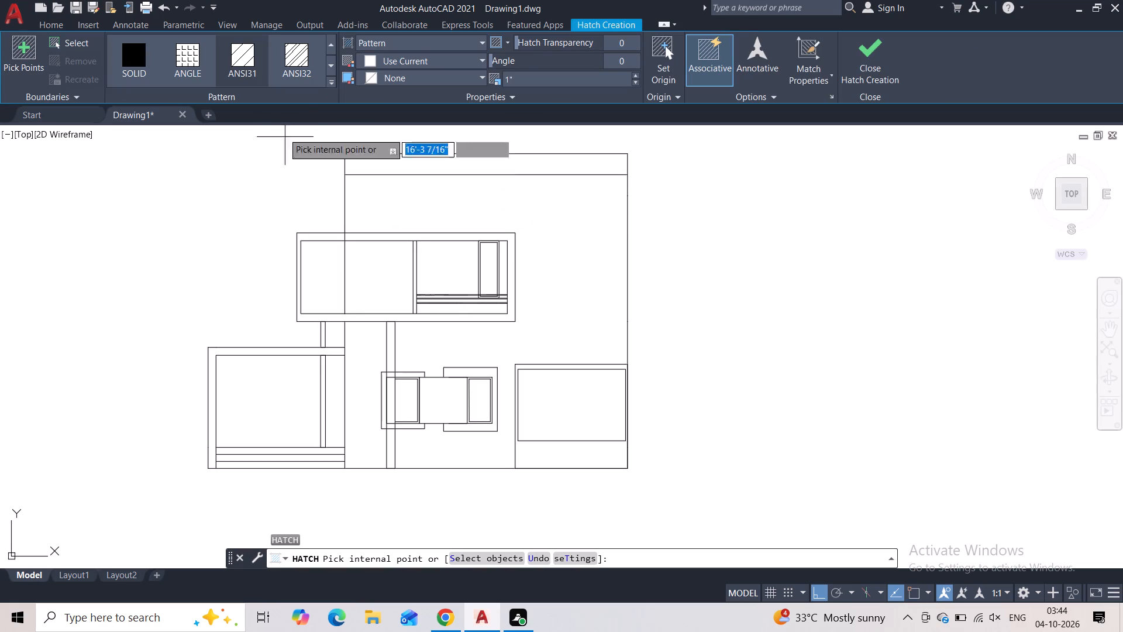
{"action": "left_click", "coordinate": [330, 81]}
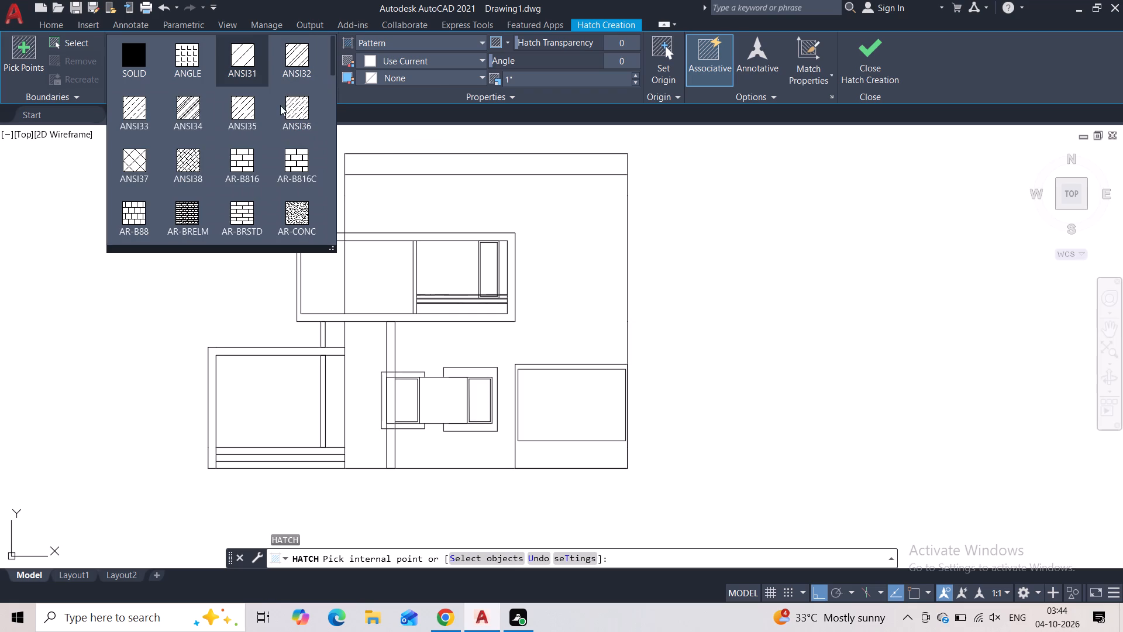
{"action": "scroll", "coordinate": [279, 109], "scroll_direction": "up", "scroll_amount": 3}
{"action": "scroll", "coordinate": [279, 120], "scroll_direction": "down", "scroll_amount": 1}
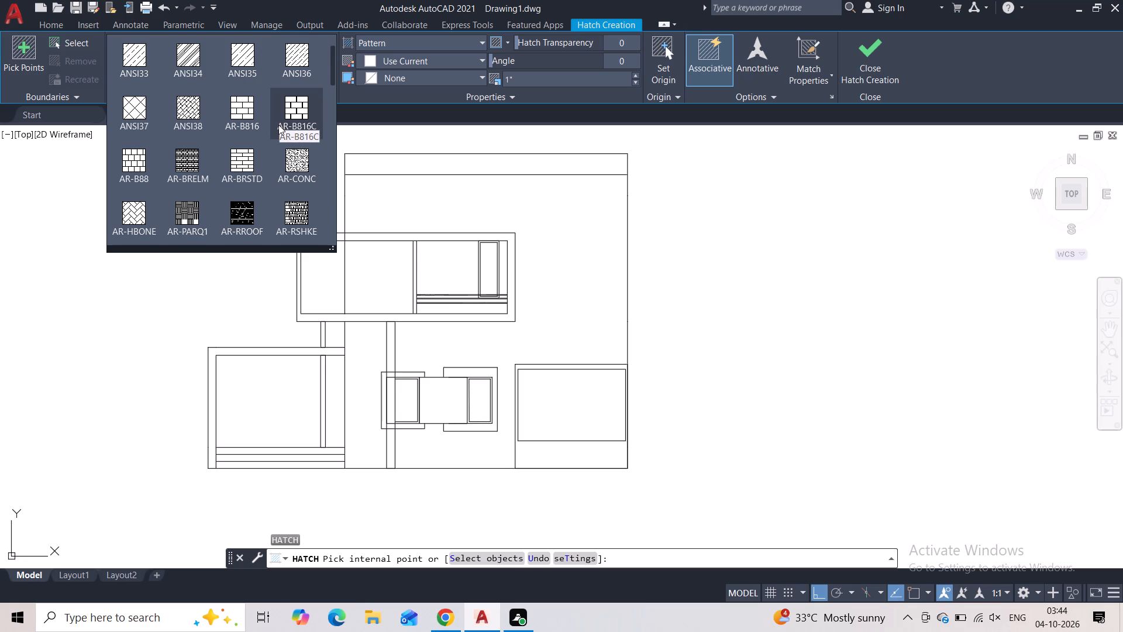
{"action": "scroll", "coordinate": [278, 125], "scroll_direction": "down", "scroll_amount": 3}
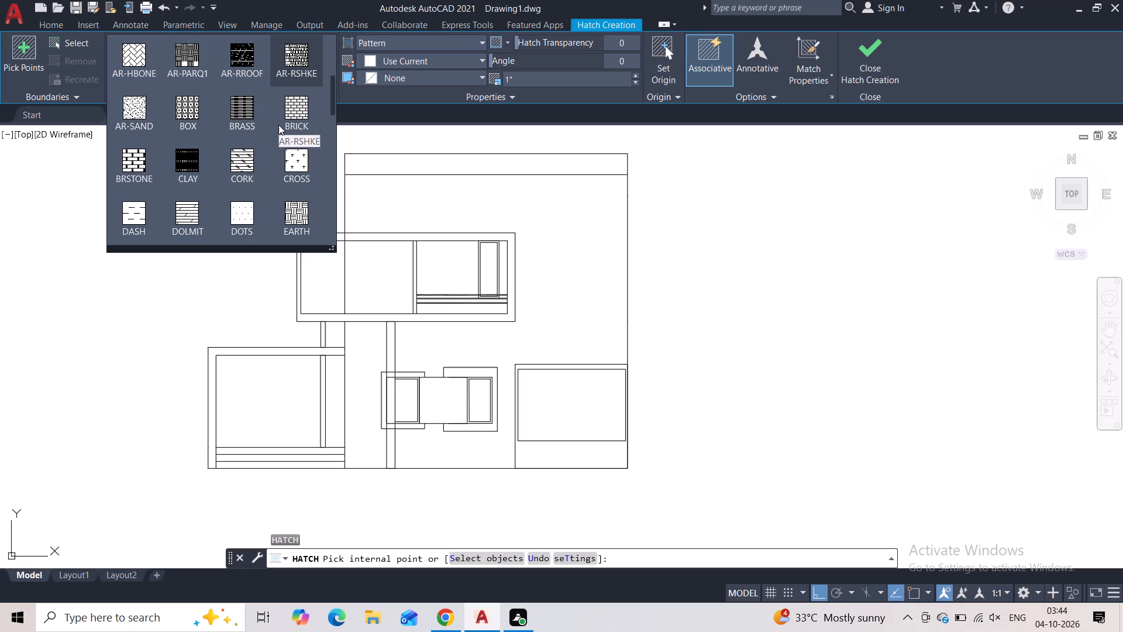
{"action": "scroll", "coordinate": [278, 125], "scroll_direction": "down", "scroll_amount": 2}
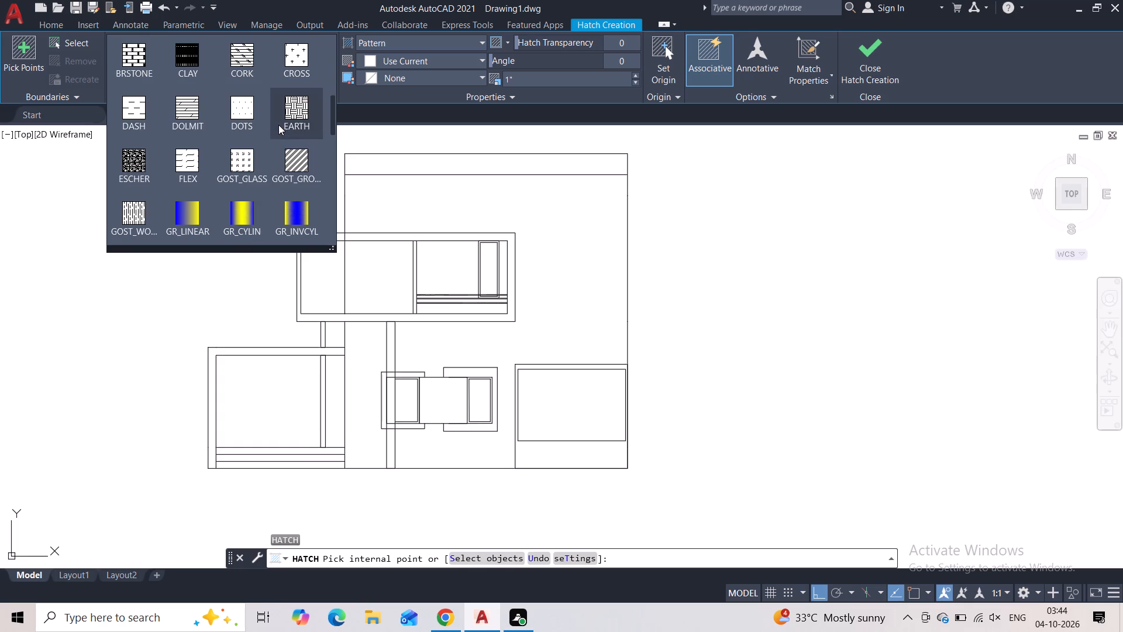
{"action": "scroll", "coordinate": [278, 125], "scroll_direction": "down", "scroll_amount": 4}
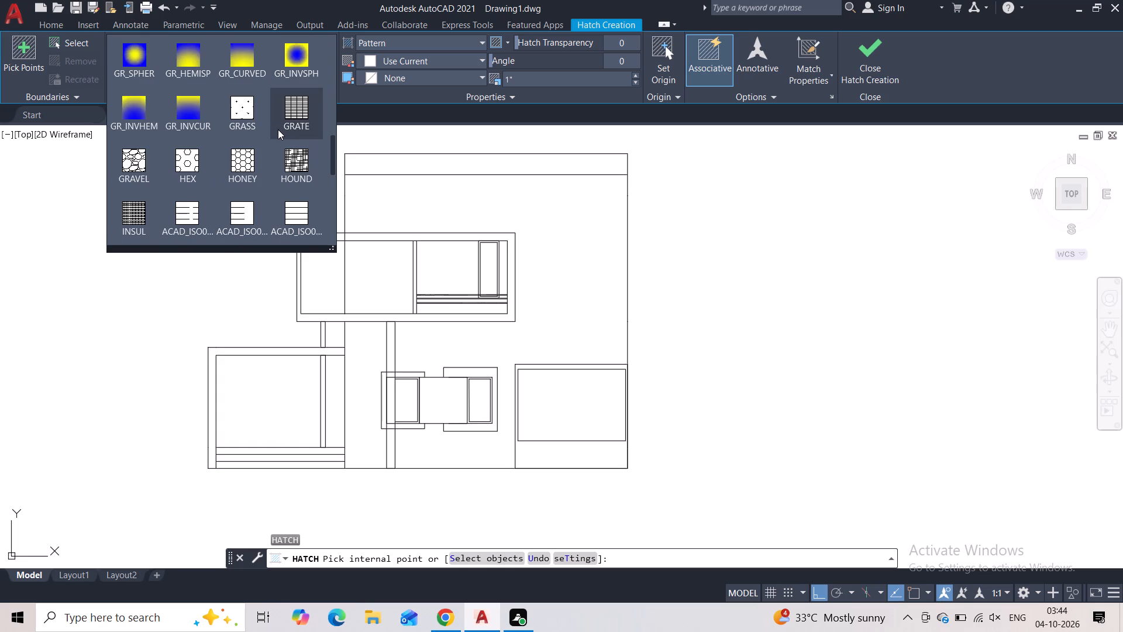
{"action": "scroll", "coordinate": [277, 138], "scroll_direction": "down", "scroll_amount": 4}
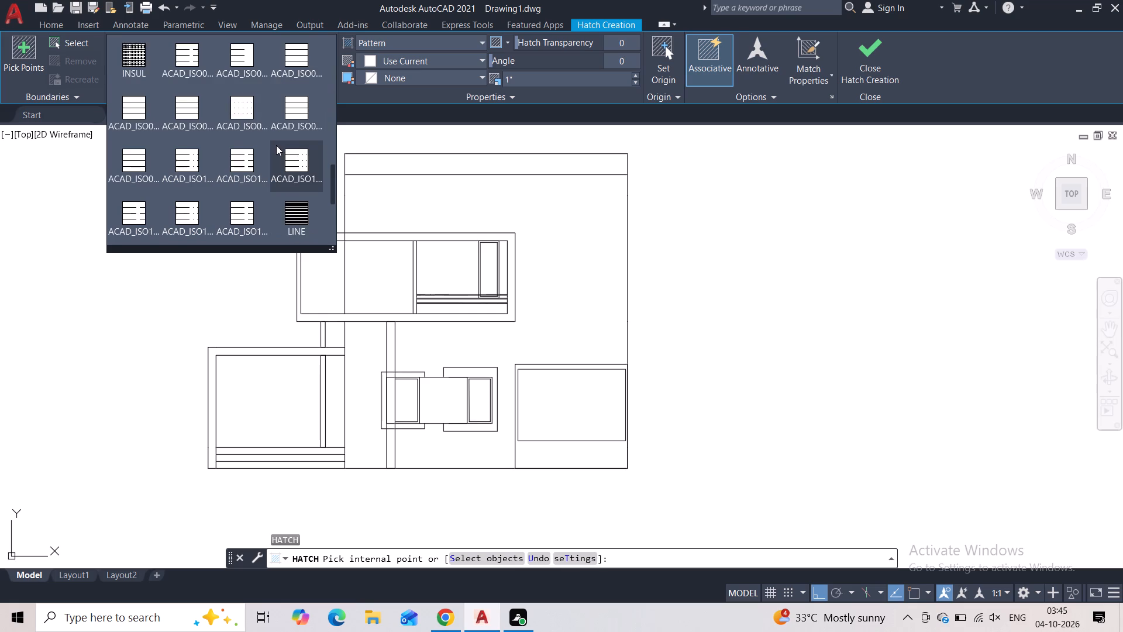
{"action": "scroll", "coordinate": [276, 145], "scroll_direction": "down", "scroll_amount": 2}
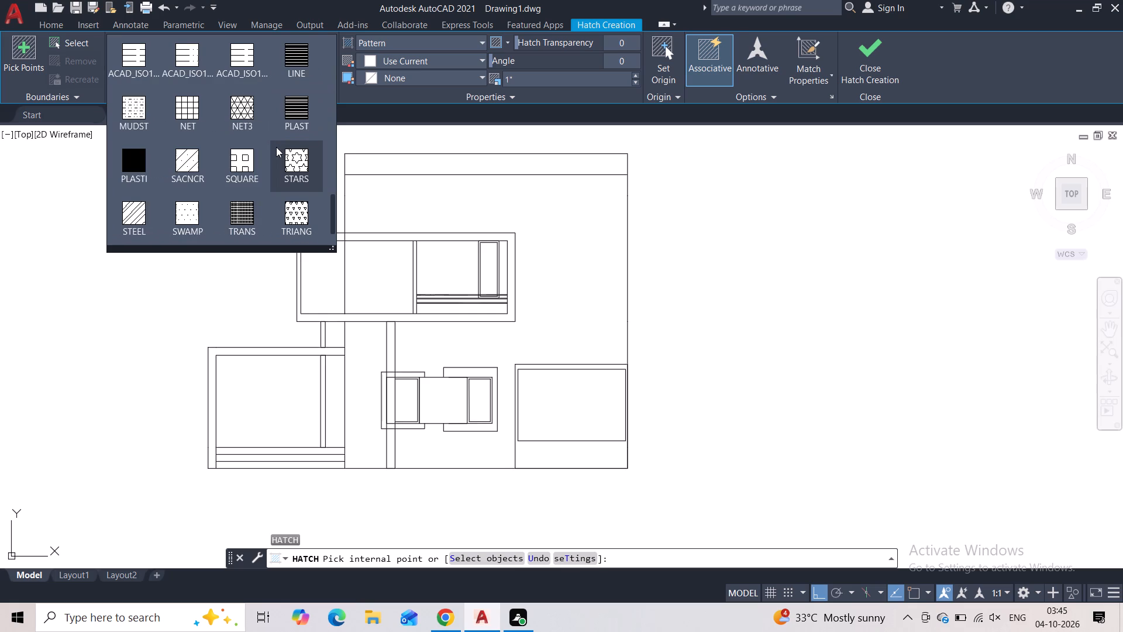
{"action": "scroll", "coordinate": [276, 147], "scroll_direction": "down", "scroll_amount": 5}
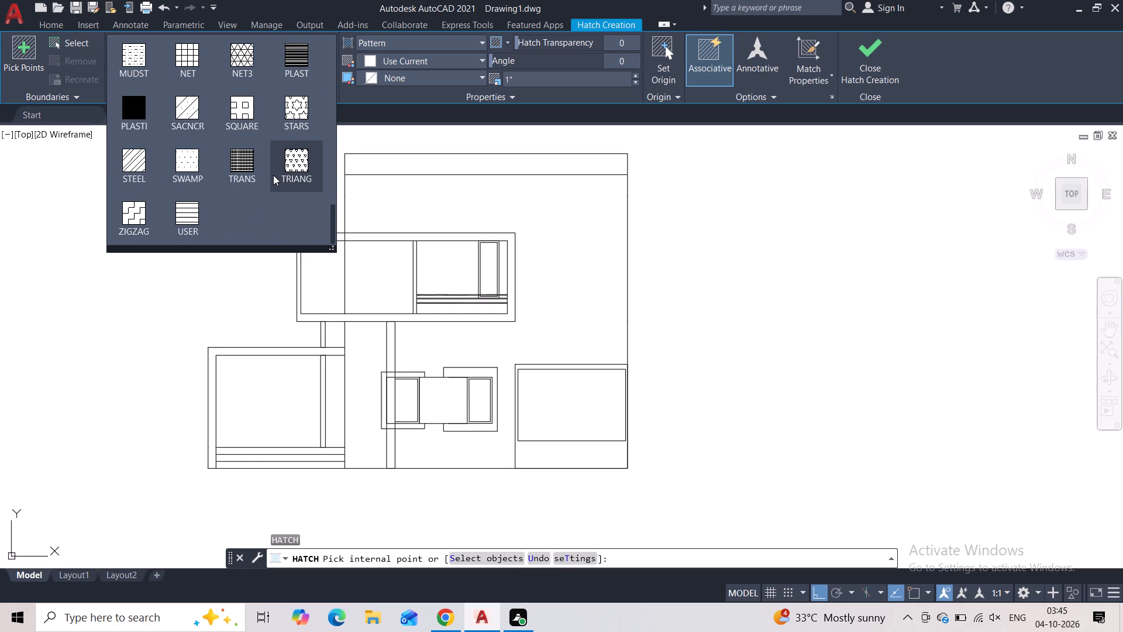
{"action": "scroll", "coordinate": [270, 170], "scroll_direction": "up", "scroll_amount": 1}
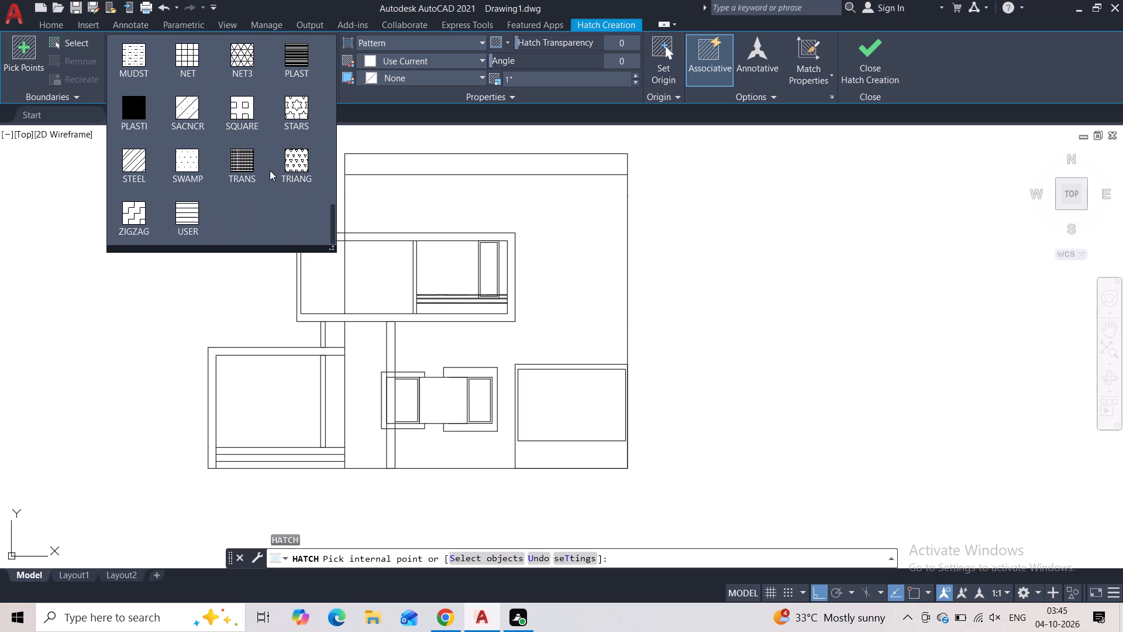
{"action": "scroll", "coordinate": [270, 170], "scroll_direction": "up", "scroll_amount": 3}
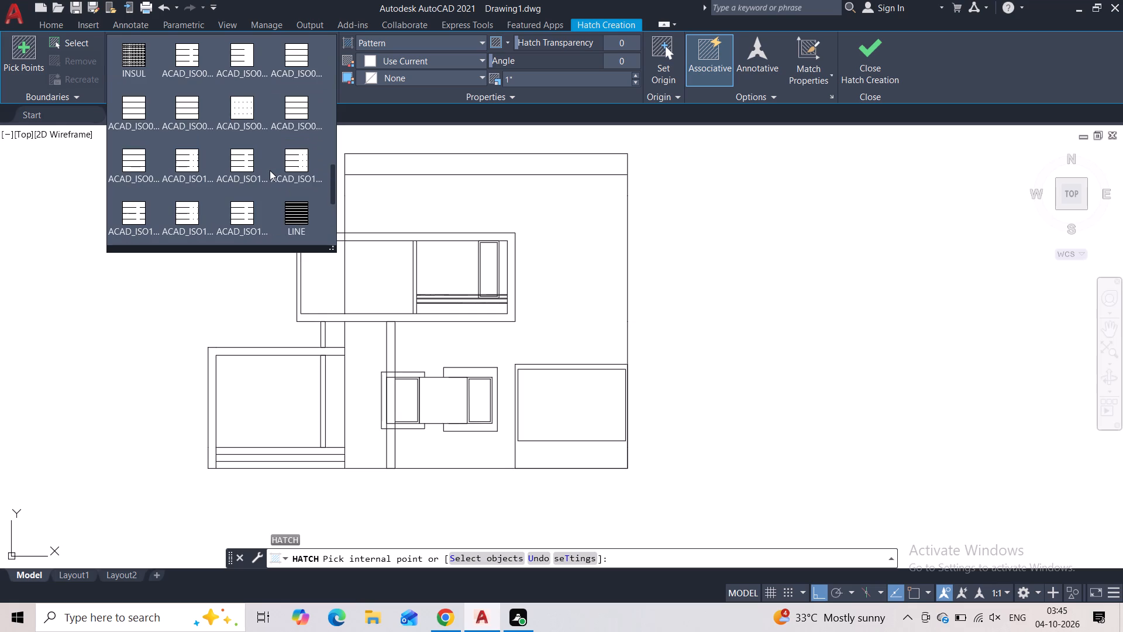
{"action": "scroll", "coordinate": [270, 170], "scroll_direction": "up", "scroll_amount": 3}
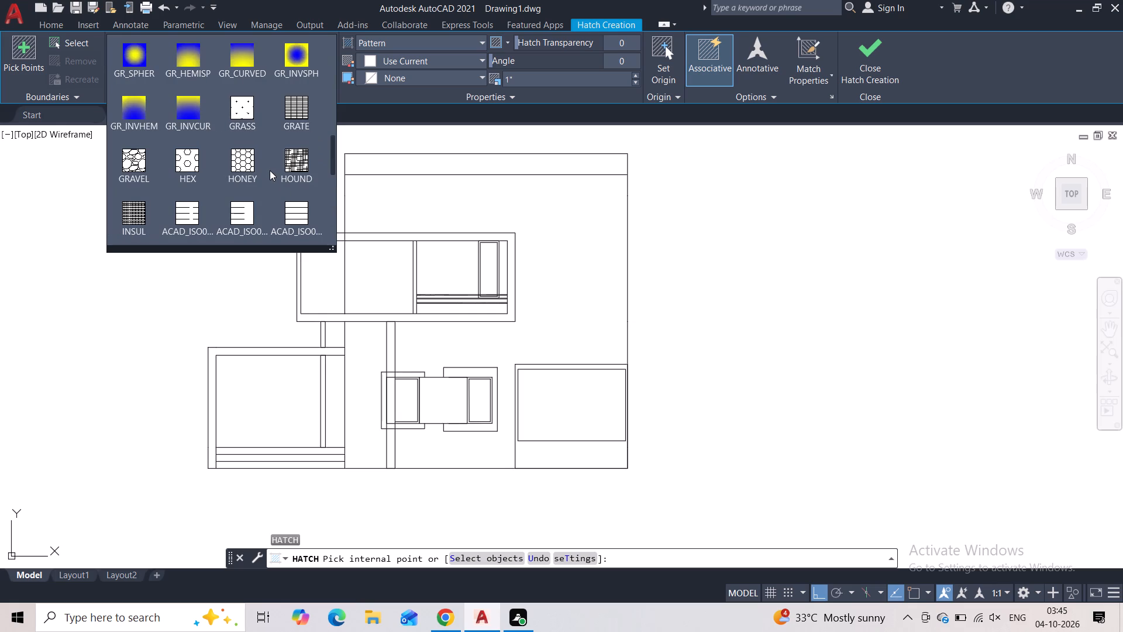
{"action": "scroll", "coordinate": [270, 170], "scroll_direction": "up", "scroll_amount": 2}
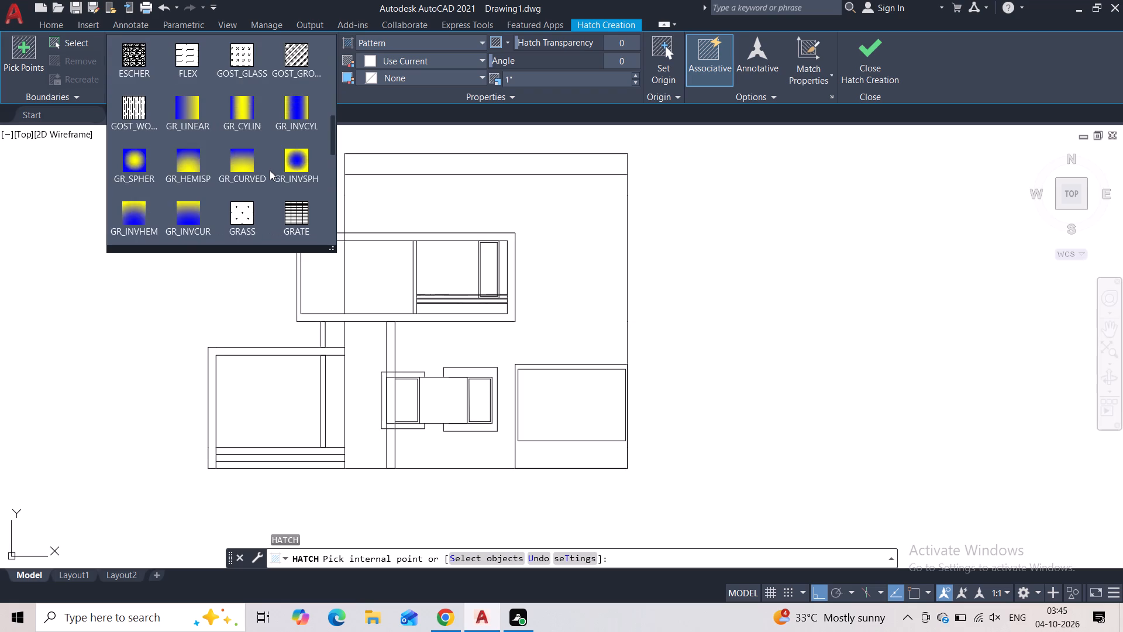
{"action": "scroll", "coordinate": [270, 170], "scroll_direction": "up", "scroll_amount": 1}
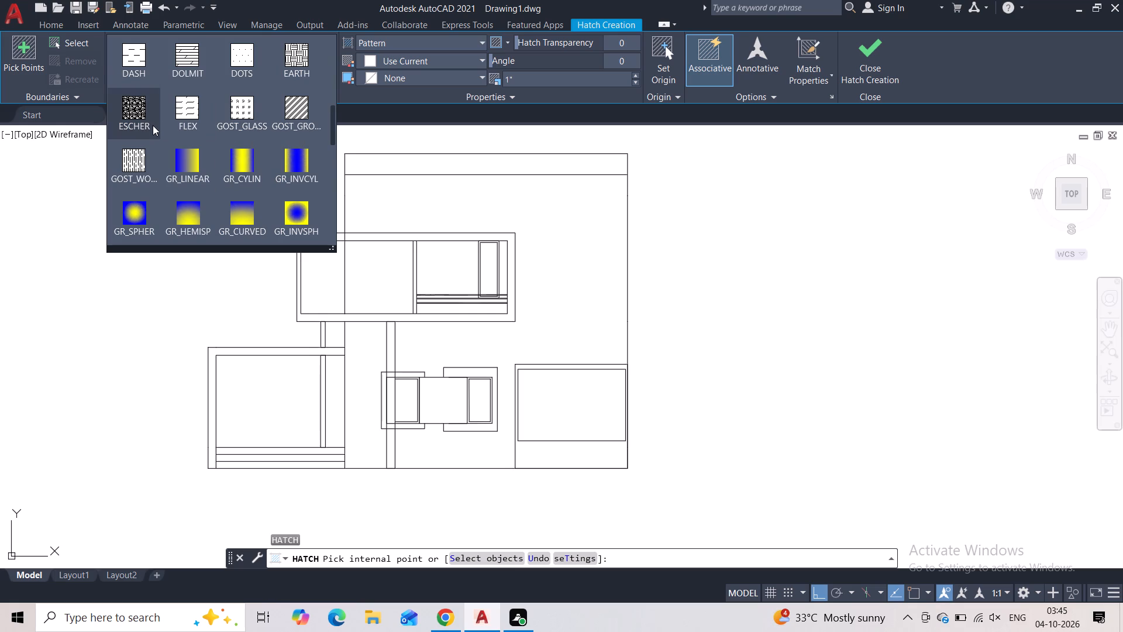
{"action": "scroll", "coordinate": [207, 119], "scroll_direction": "up", "scroll_amount": 2}
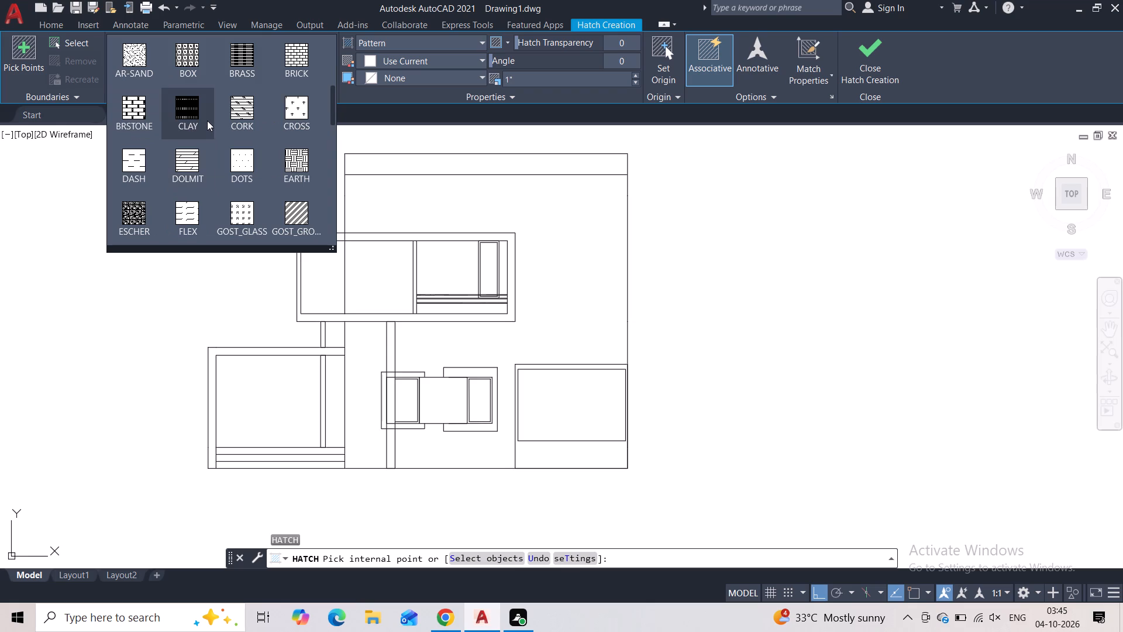
{"action": "scroll", "coordinate": [207, 121], "scroll_direction": "up", "scroll_amount": 2}
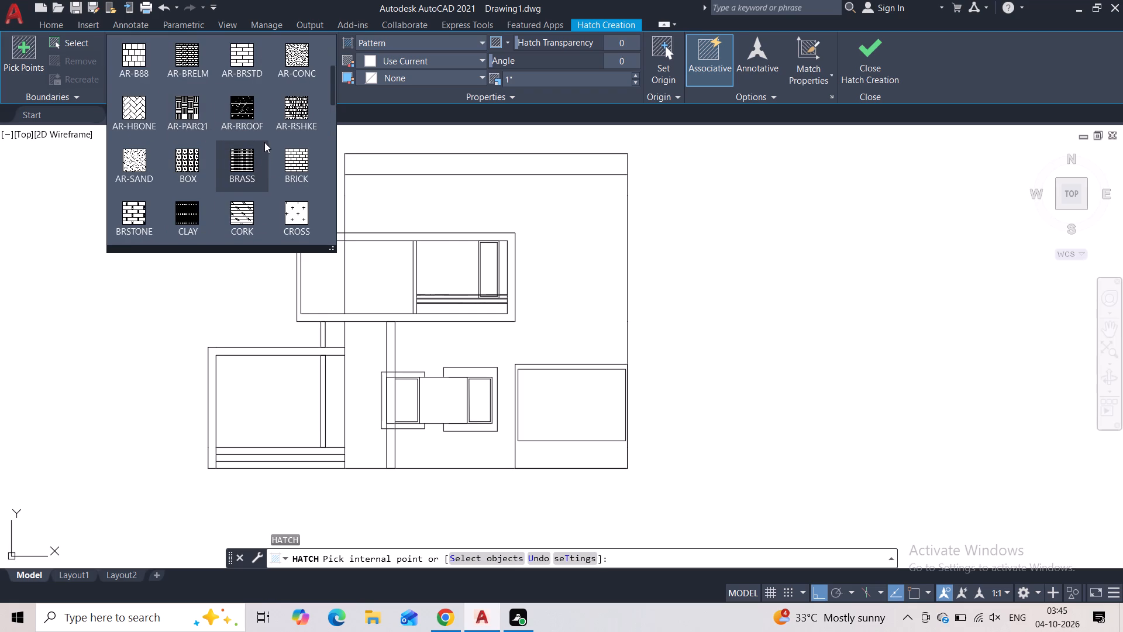
{"action": "scroll", "coordinate": [266, 137], "scroll_direction": "up", "scroll_amount": 3}
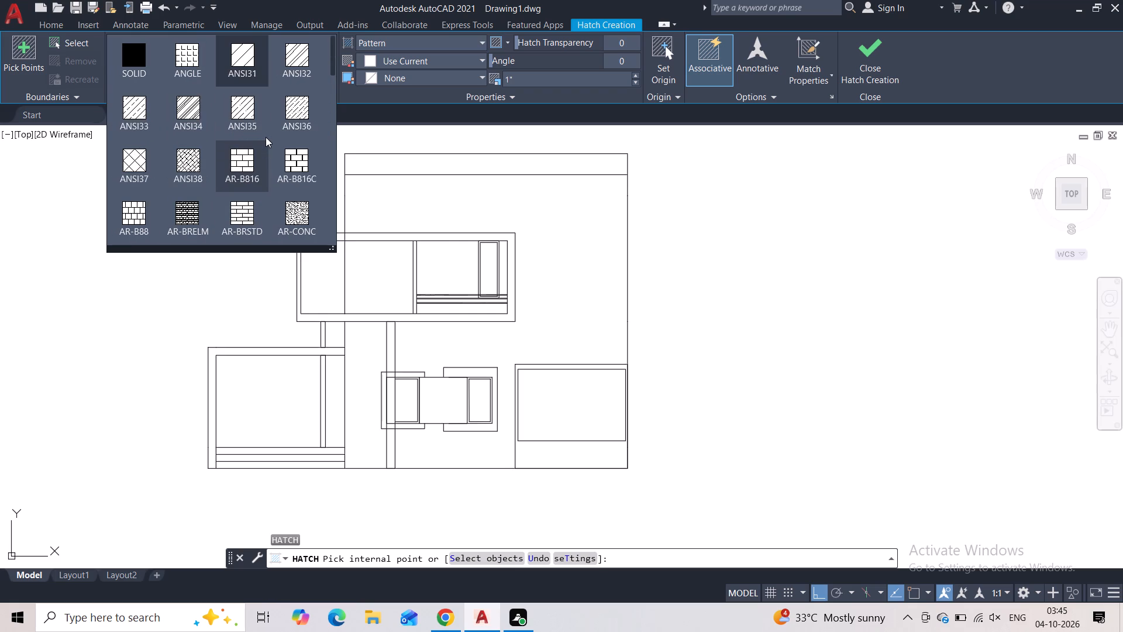
{"action": "scroll", "coordinate": [266, 137], "scroll_direction": "up", "scroll_amount": 2}
{"action": "scroll", "coordinate": [261, 141], "scroll_direction": "down", "scroll_amount": 1}
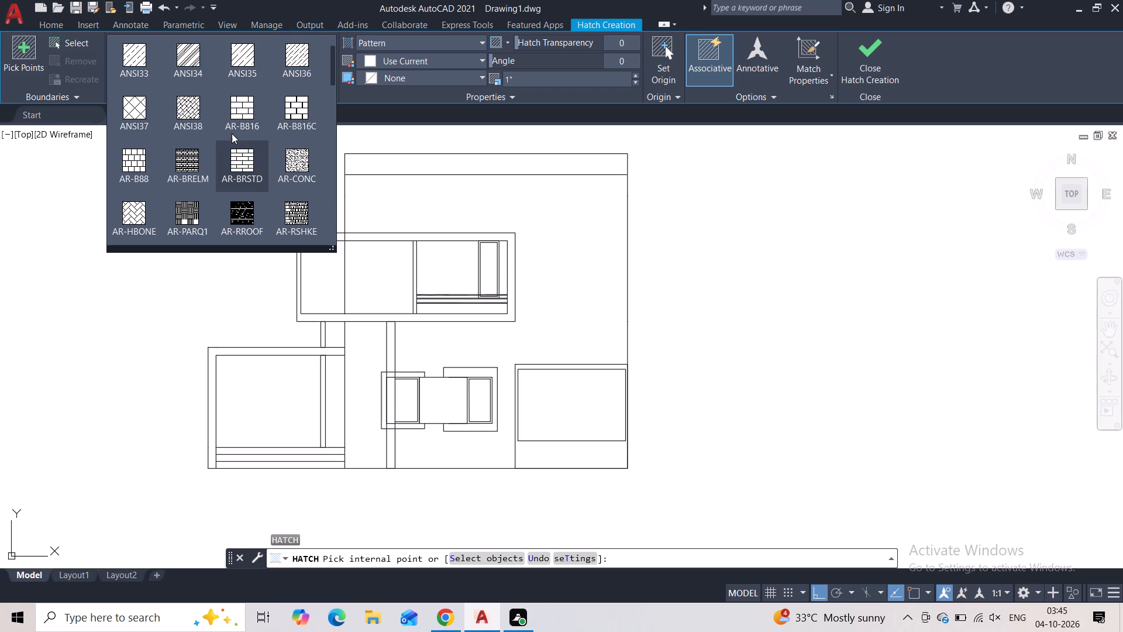
{"action": "scroll", "coordinate": [231, 133], "scroll_direction": "down", "scroll_amount": 1}
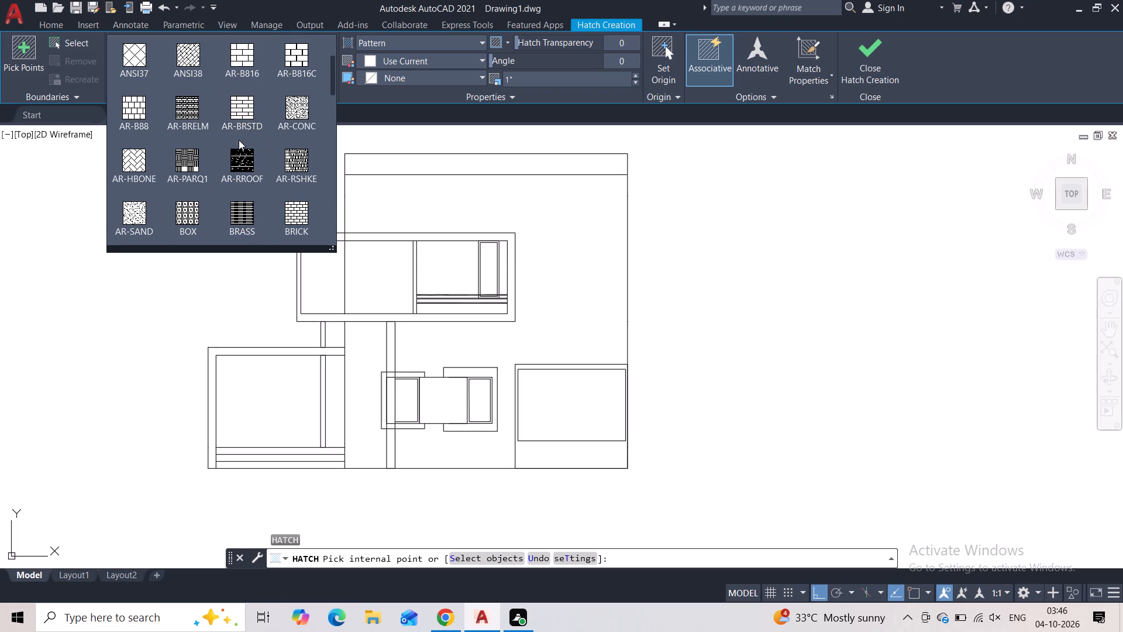
{"action": "scroll", "coordinate": [240, 143], "scroll_direction": "down", "scroll_amount": 1}
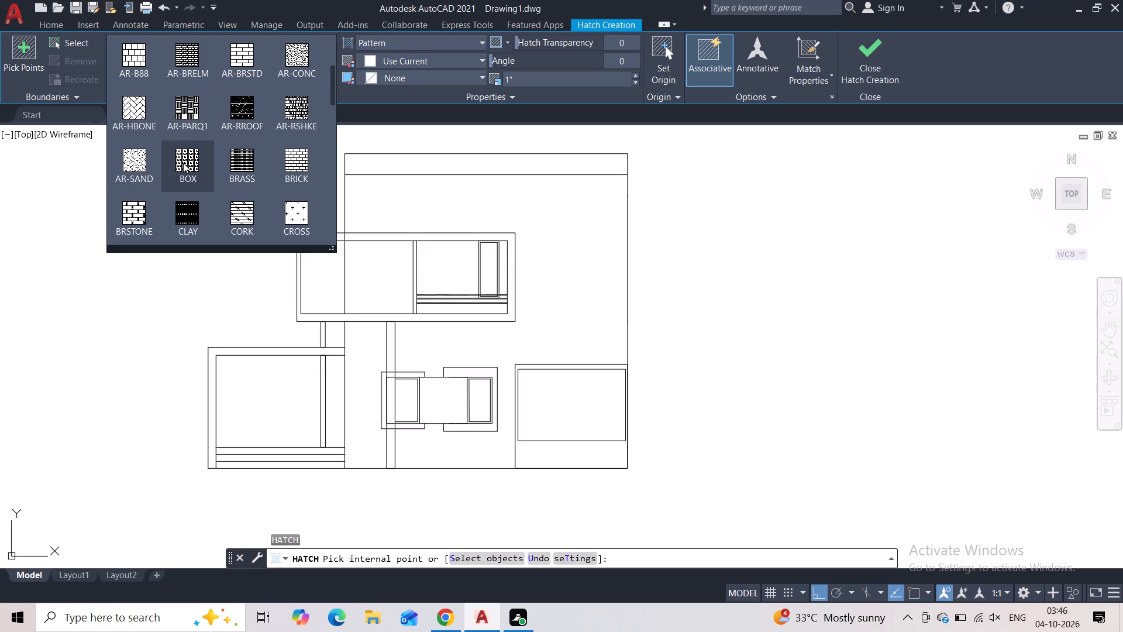
{"action": "scroll", "coordinate": [183, 163], "scroll_direction": "up", "scroll_amount": 1}
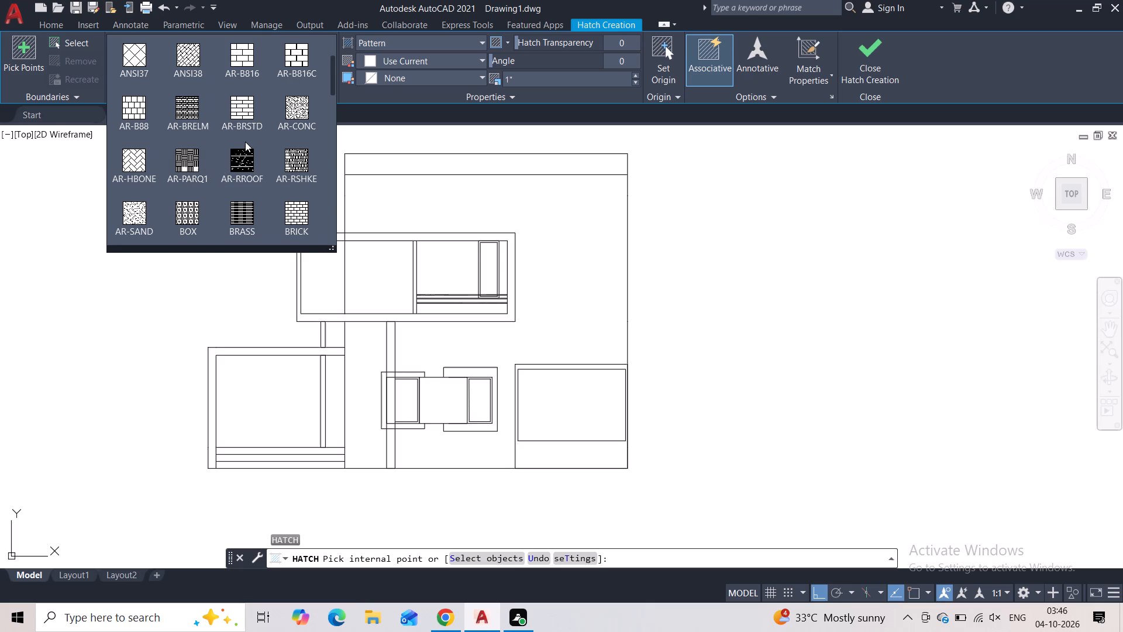
{"action": "scroll", "coordinate": [245, 142], "scroll_direction": "down", "scroll_amount": 1}
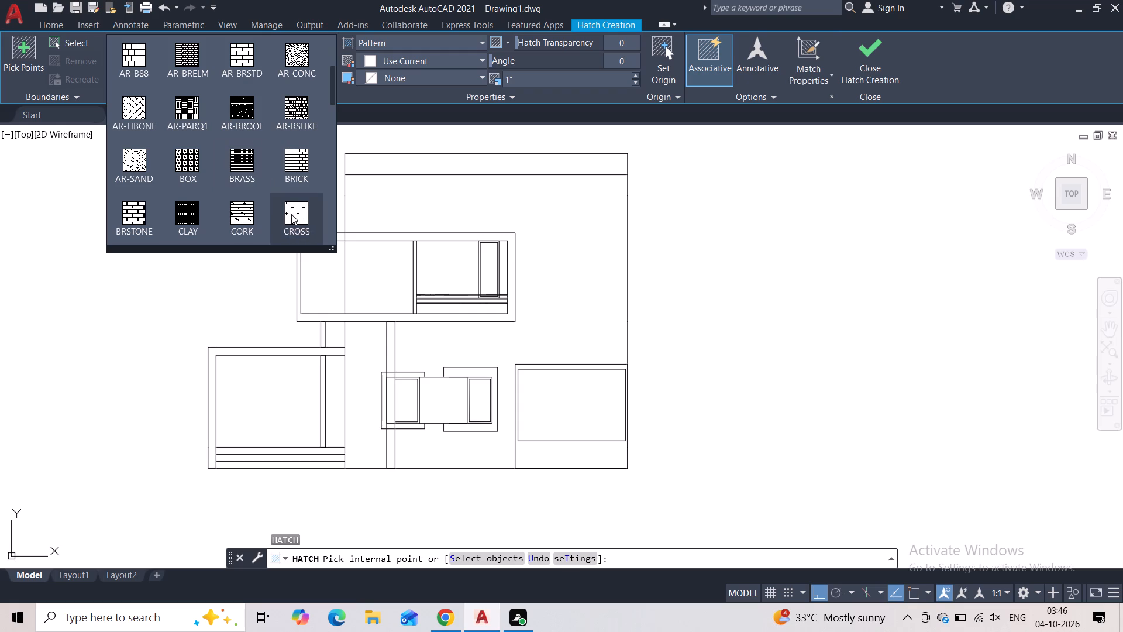
{"action": "scroll", "coordinate": [285, 151], "scroll_direction": "down", "scroll_amount": 1}
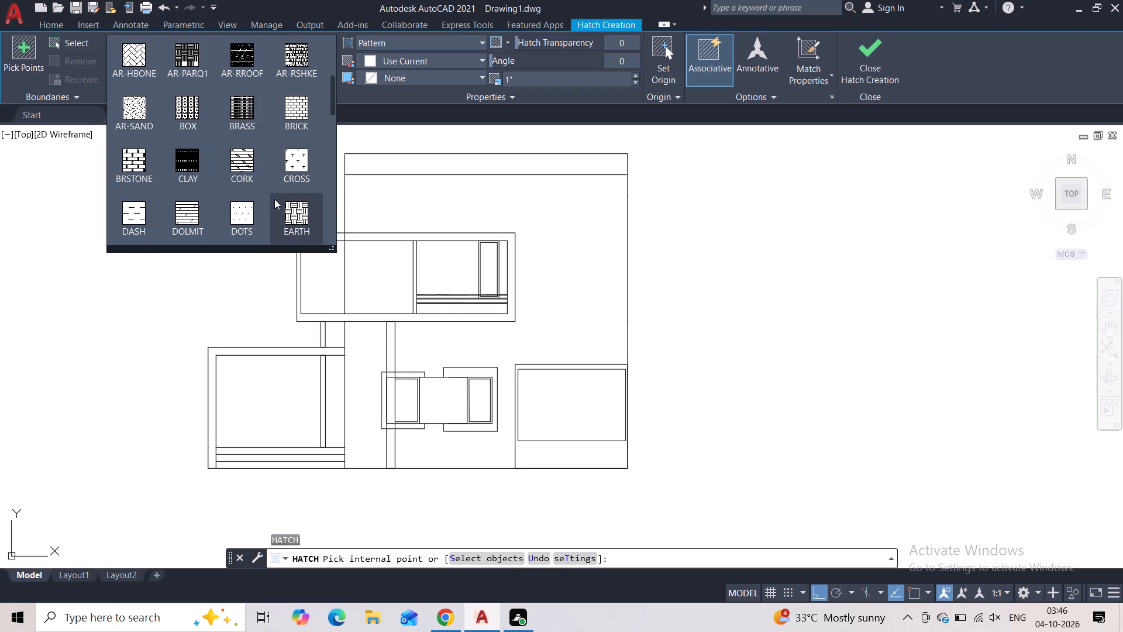
{"action": "scroll", "coordinate": [273, 203], "scroll_direction": "down", "scroll_amount": 1}
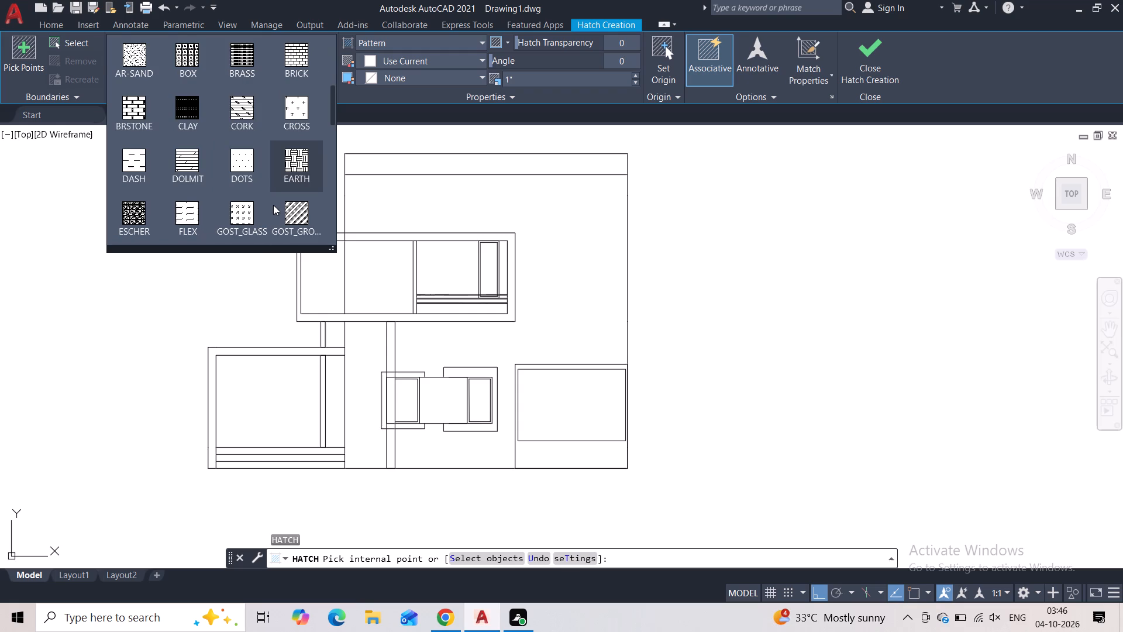
{"action": "scroll", "coordinate": [273, 214], "scroll_direction": "down", "scroll_amount": 2}
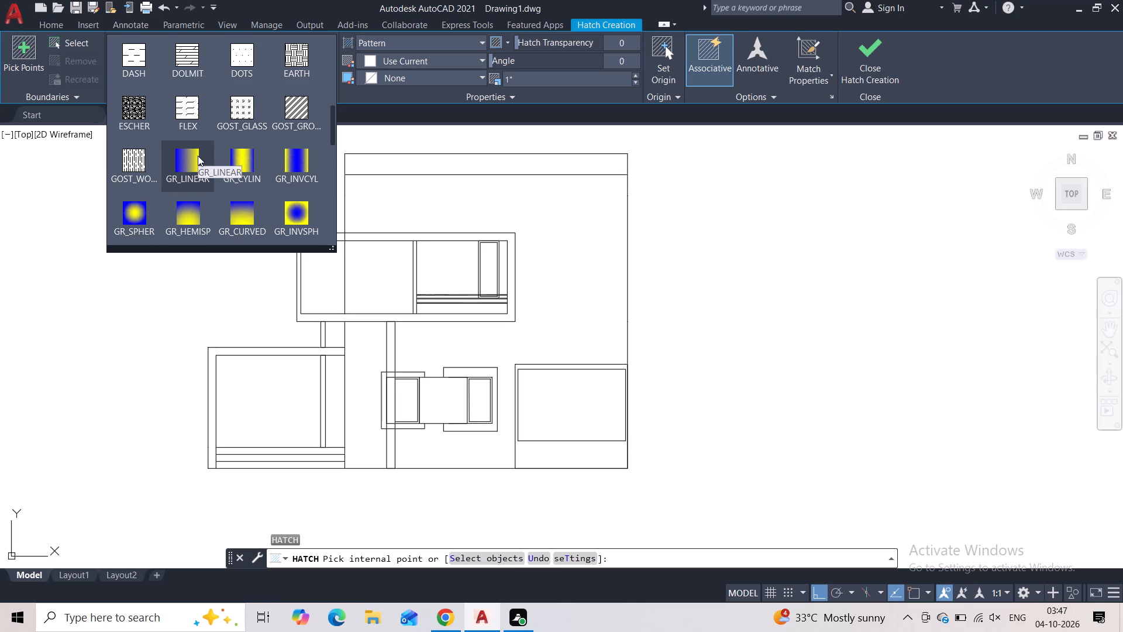
{"action": "scroll", "coordinate": [235, 151], "scroll_direction": "down", "scroll_amount": 3}
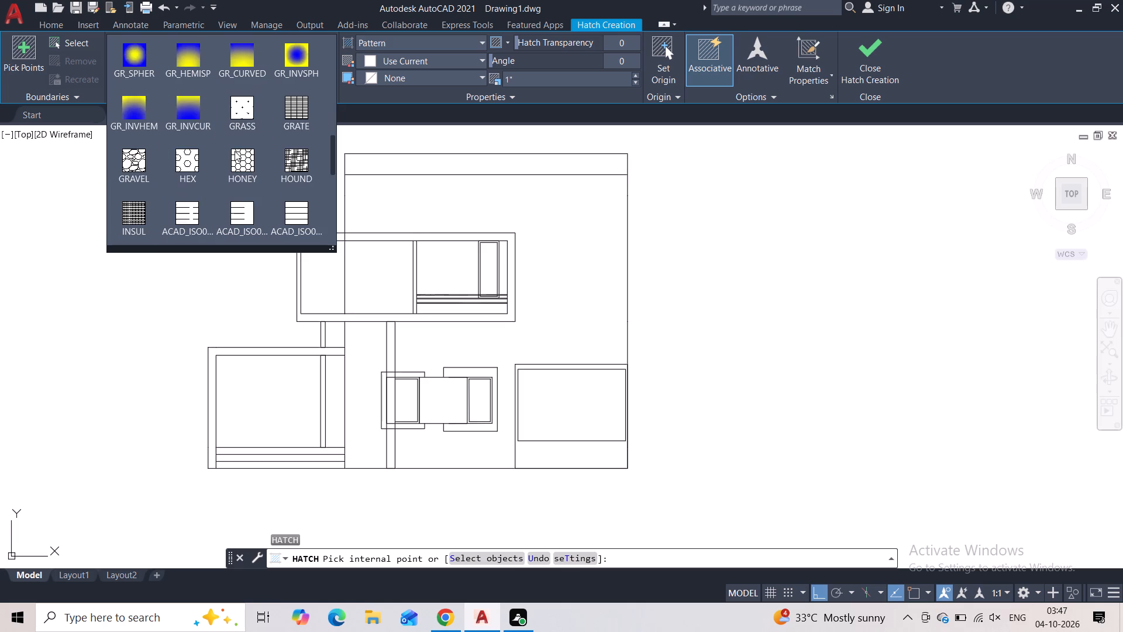
{"action": "scroll", "coordinate": [235, 151], "scroll_direction": "down", "scroll_amount": 20}
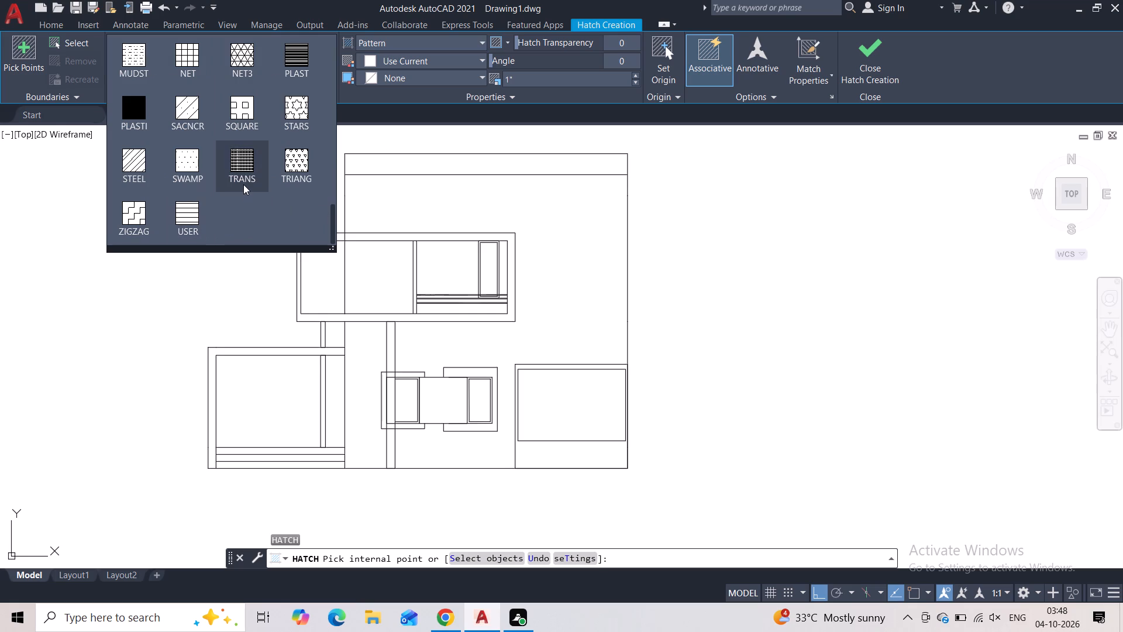
{"action": "scroll", "coordinate": [214, 129], "scroll_direction": "up", "scroll_amount": 8}
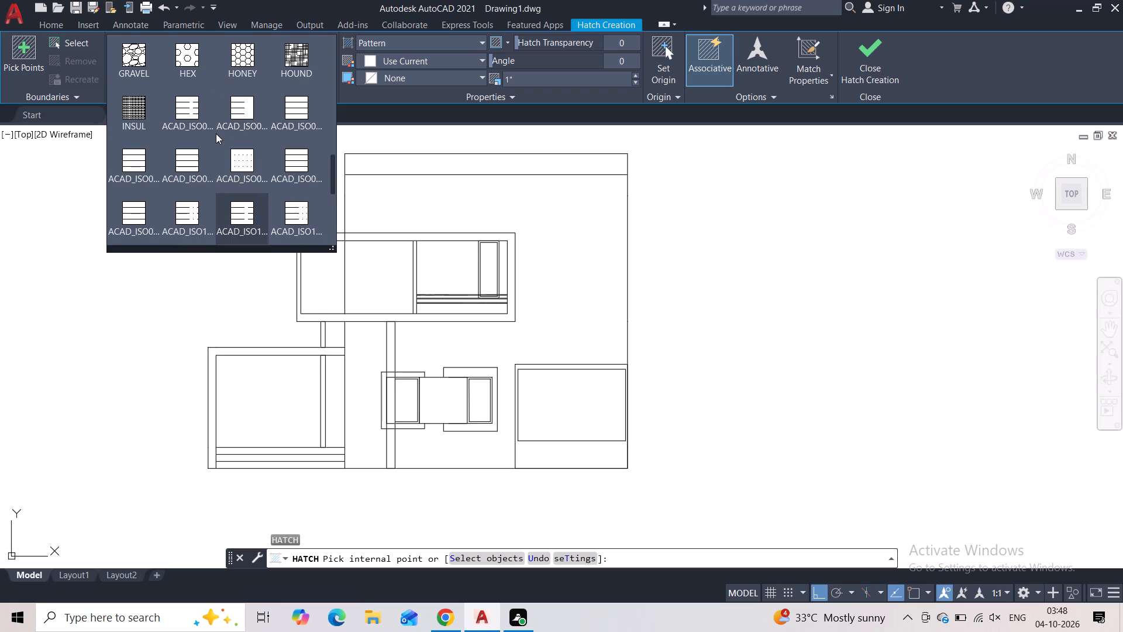
{"action": "scroll", "coordinate": [216, 133], "scroll_direction": "up", "scroll_amount": 14}
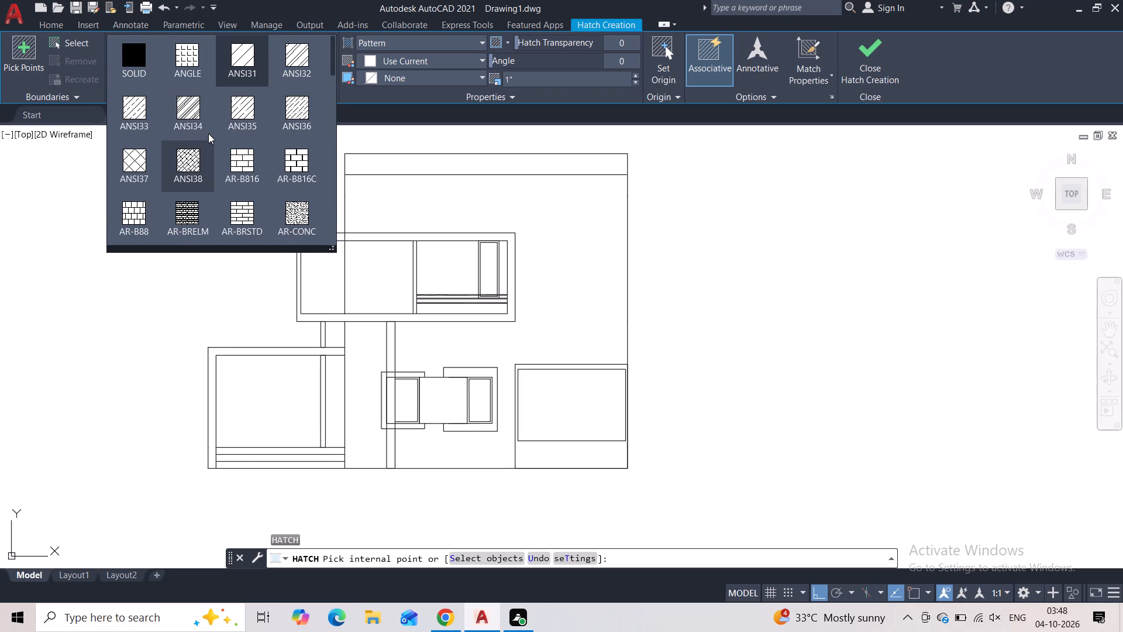
{"action": "scroll", "coordinate": [208, 133], "scroll_direction": "up", "scroll_amount": 7}
Hatch the lower-right framed panel, the central window panel and the upper box's left bay with a solid fill in colour 205,105,40.
{"action": "left_click", "coordinate": [152, 73]}
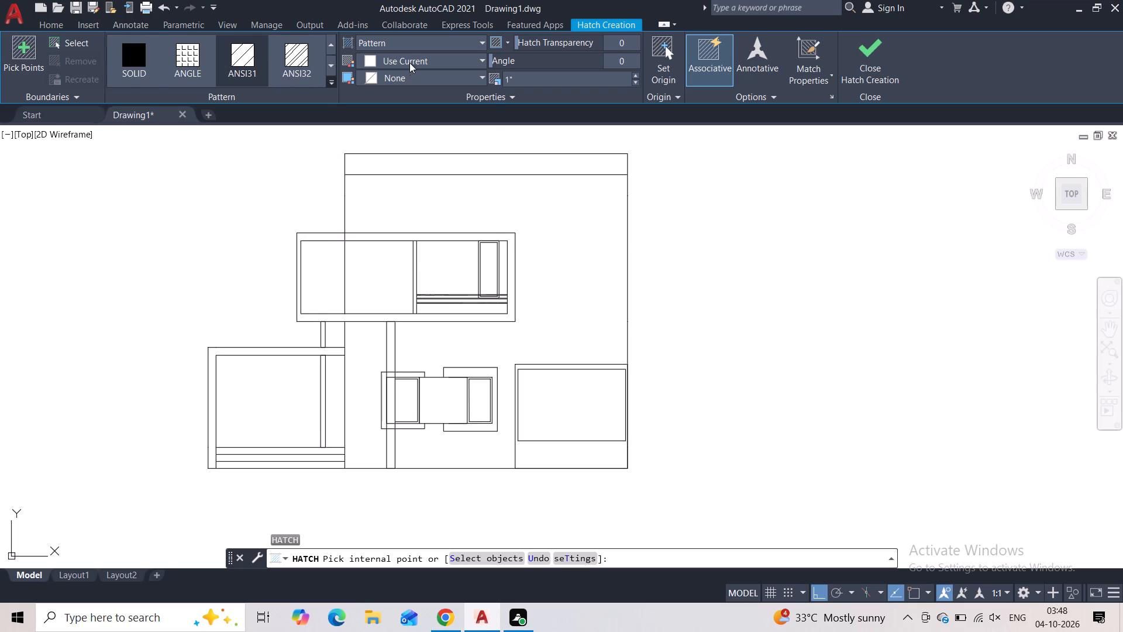
{"action": "left_click", "coordinate": [409, 61]}
{"action": "left_click", "coordinate": [397, 135]}
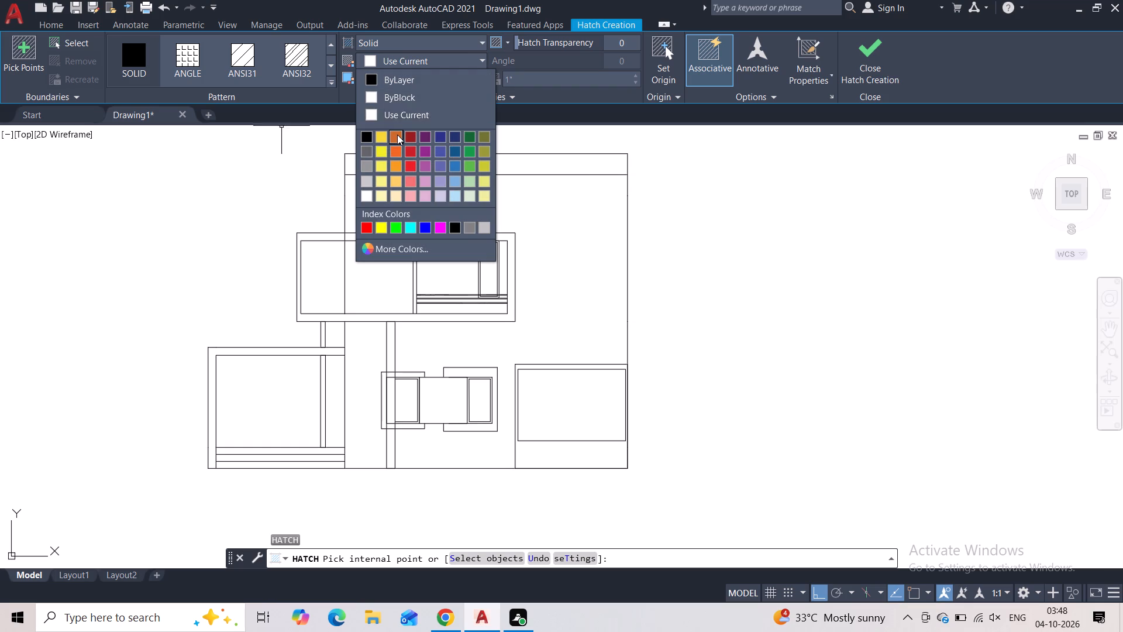
{"action": "left_click", "coordinate": [525, 421]}
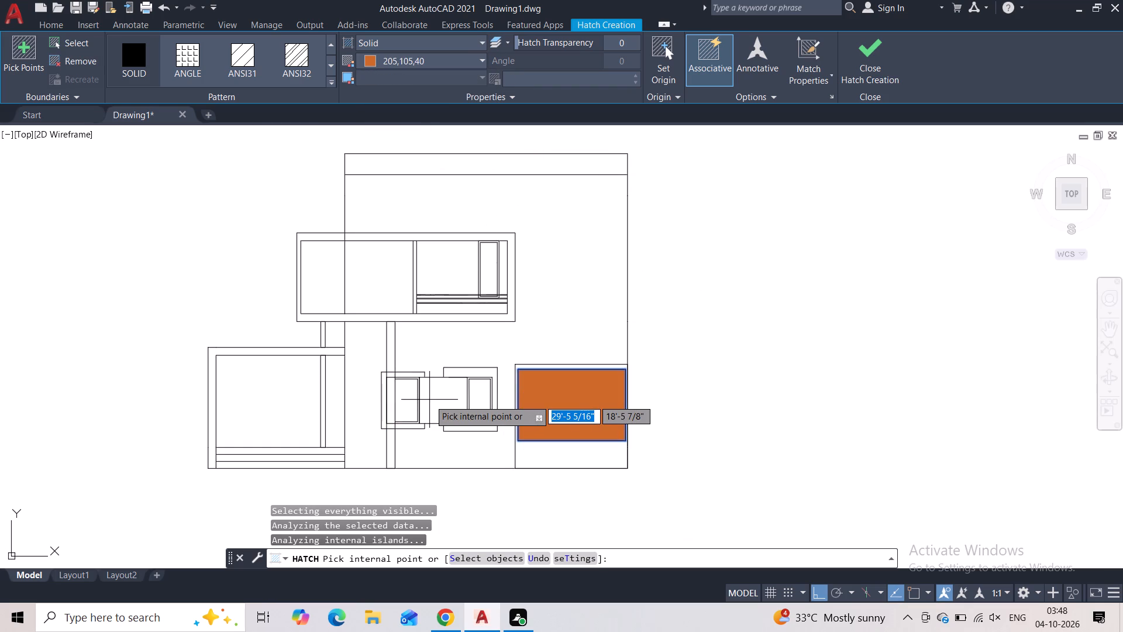
{"action": "scroll", "coordinate": [436, 394], "scroll_direction": "up", "scroll_amount": 4}
{"action": "left_click", "coordinate": [454, 345]}
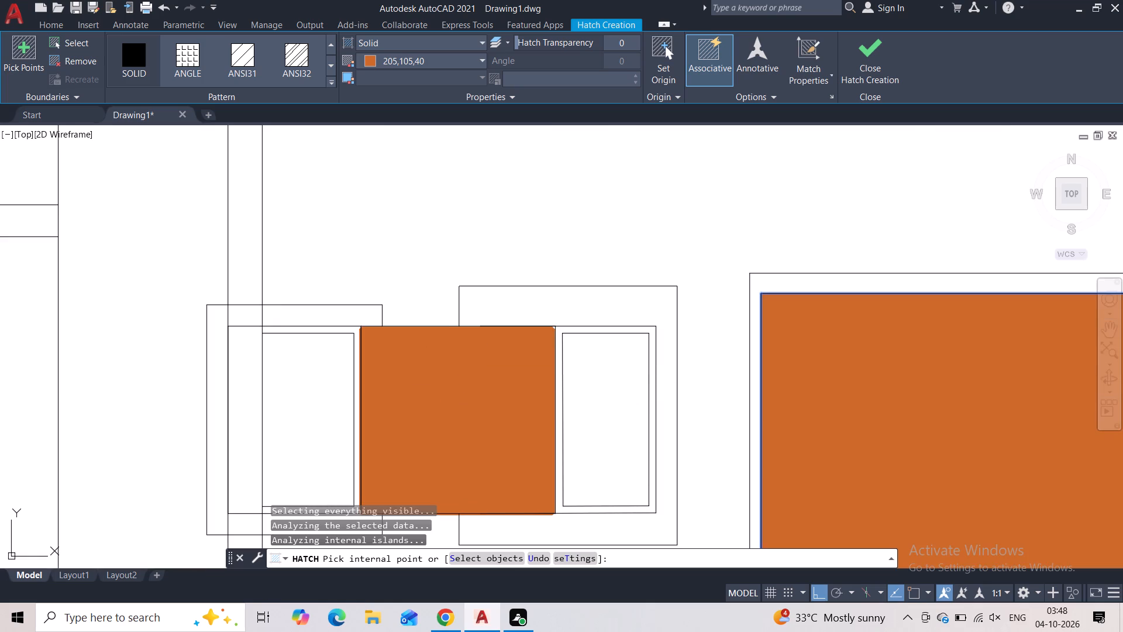
{"action": "scroll", "coordinate": [420, 260], "scroll_direction": "down", "scroll_amount": 4}
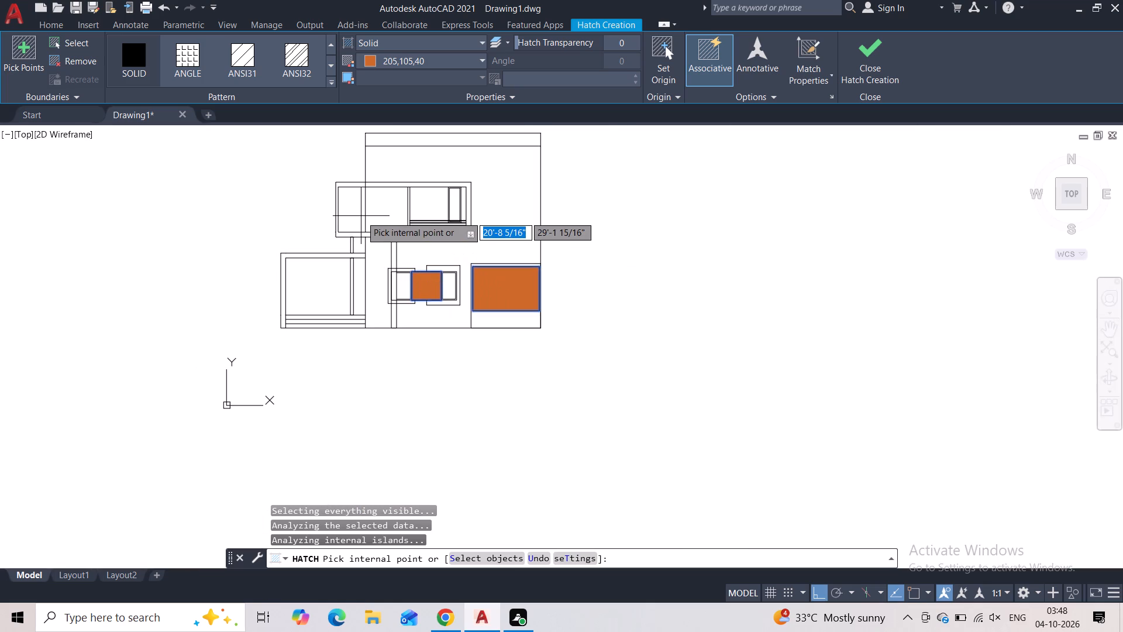
{"action": "scroll", "coordinate": [361, 216], "scroll_direction": "up", "scroll_amount": 3}
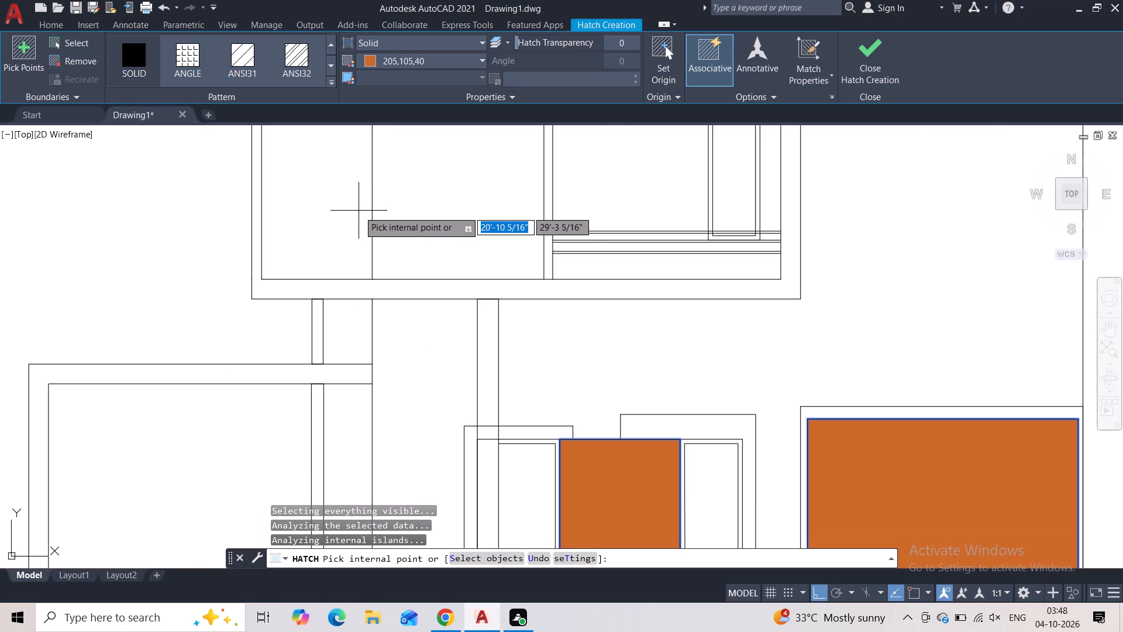
{"action": "left_click", "coordinate": [359, 211]}
{"action": "left_click", "coordinate": [405, 201]}
{"action": "key", "text": "Escape"}
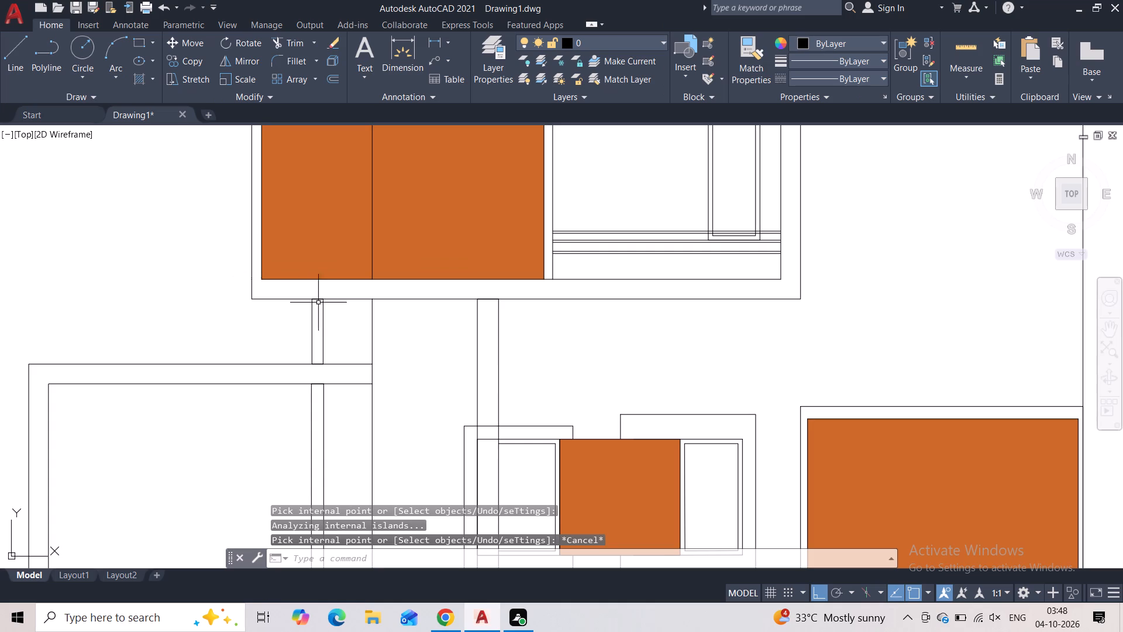
Fill the column below the upper box with the same solid 205,105,40 hatch, including its segments crossing the window frame down to the base.
{"action": "key", "text": "space"}
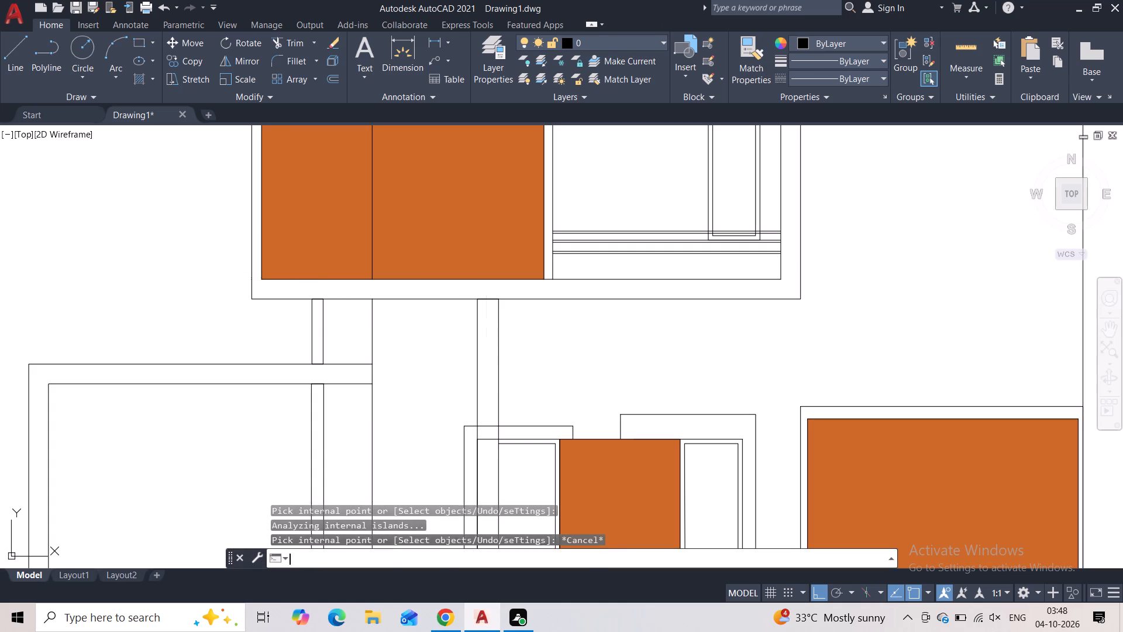
{"action": "left_click", "coordinate": [487, 324]}
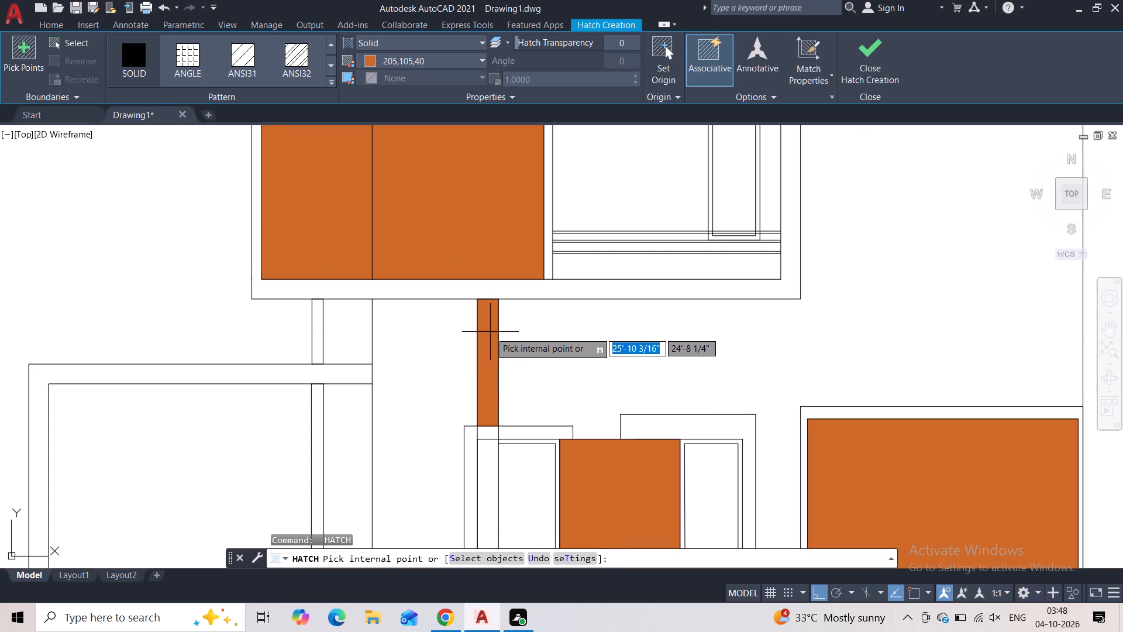
{"action": "scroll", "coordinate": [490, 332], "scroll_direction": "down", "scroll_amount": 4}
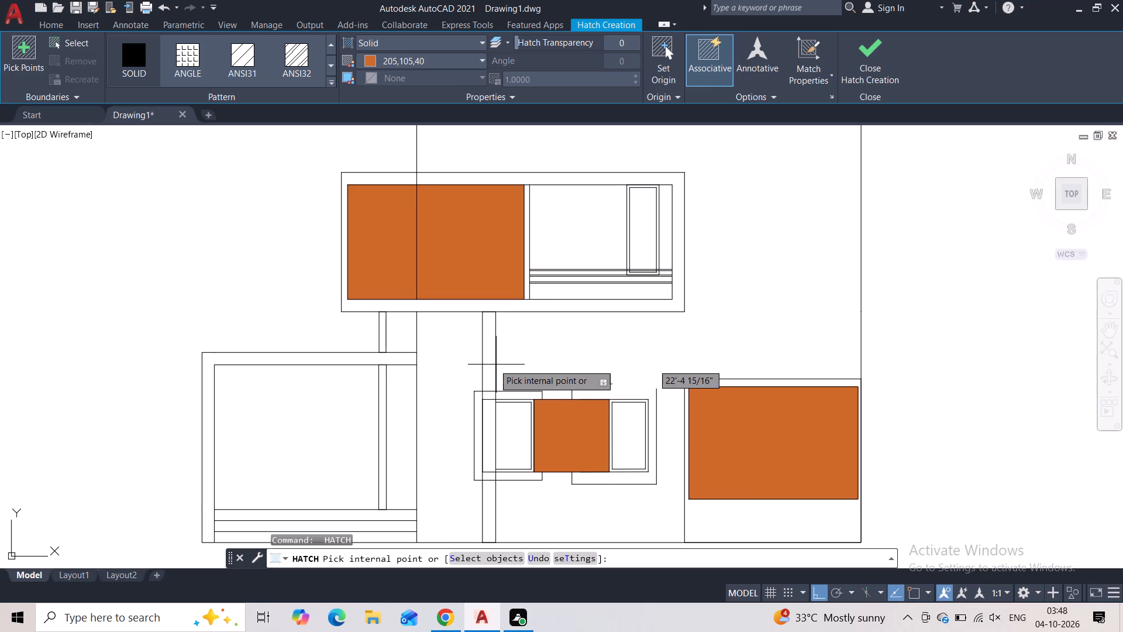
{"action": "left_click", "coordinate": [487, 356]}
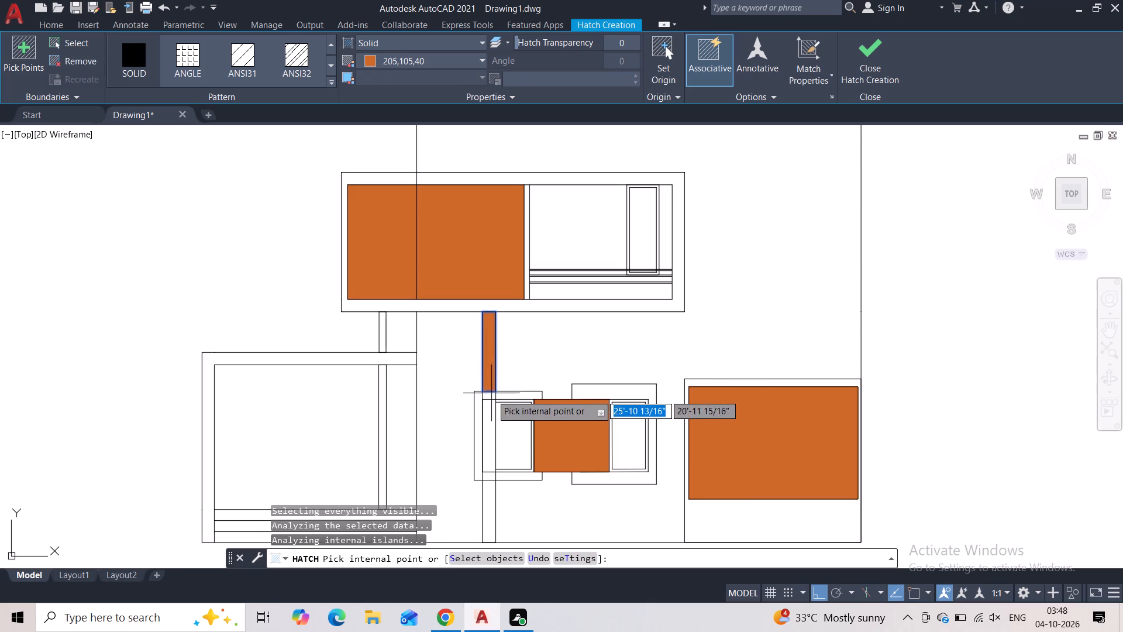
{"action": "left_click", "coordinate": [488, 441]}
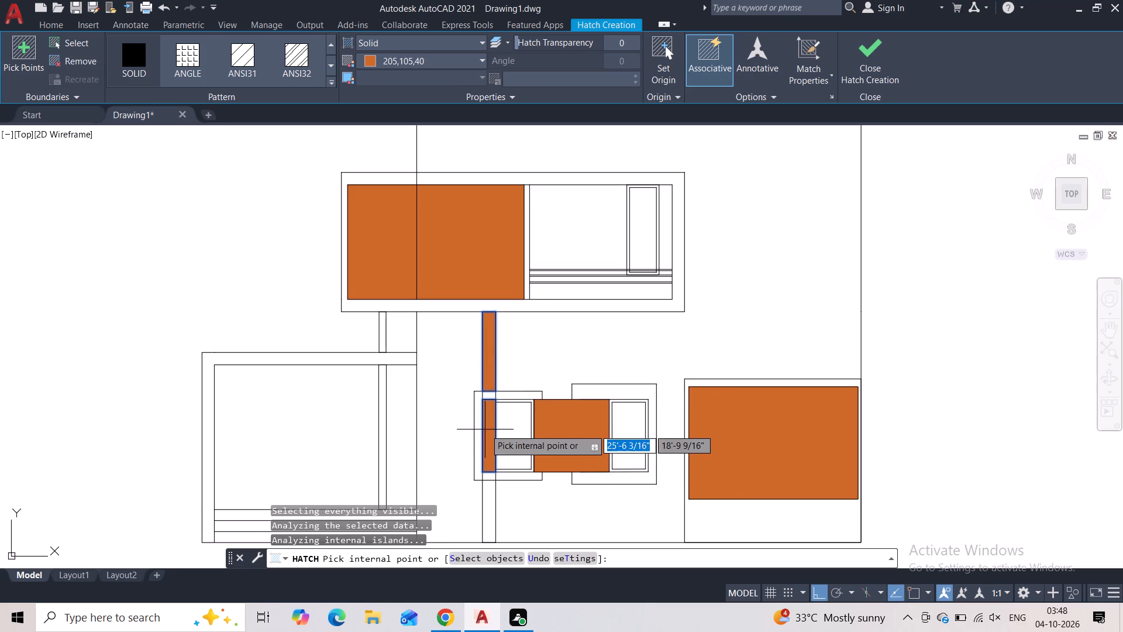
{"action": "scroll", "coordinate": [484, 410], "scroll_direction": "up", "scroll_amount": 2}
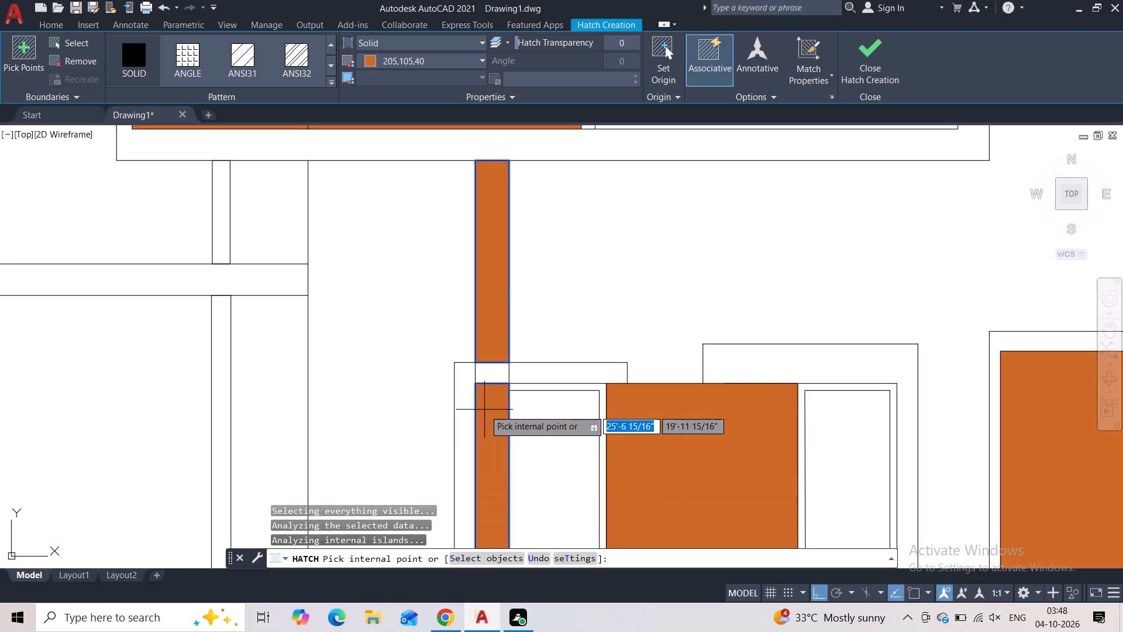
{"action": "left_click", "coordinate": [483, 379]}
{"action": "middle_click_drag", "start_coordinate": [485, 430], "coordinate": [484, 240]}
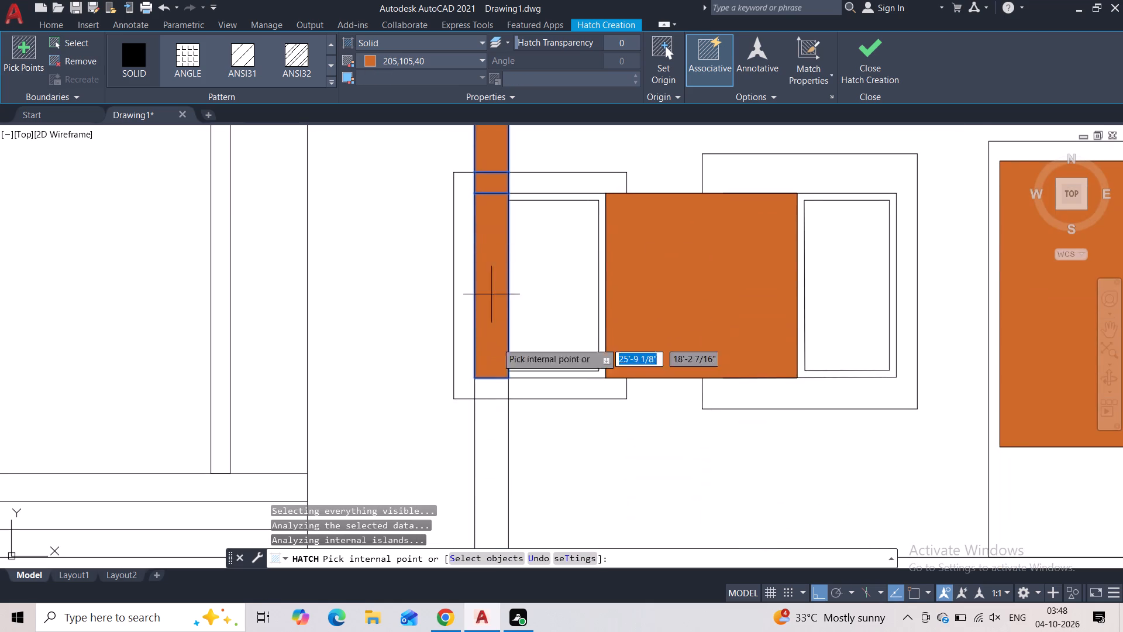
{"action": "left_click", "coordinate": [491, 393]}
{"action": "left_click", "coordinate": [494, 435]}
{"action": "scroll", "coordinate": [493, 418], "scroll_direction": "down", "scroll_amount": 4}
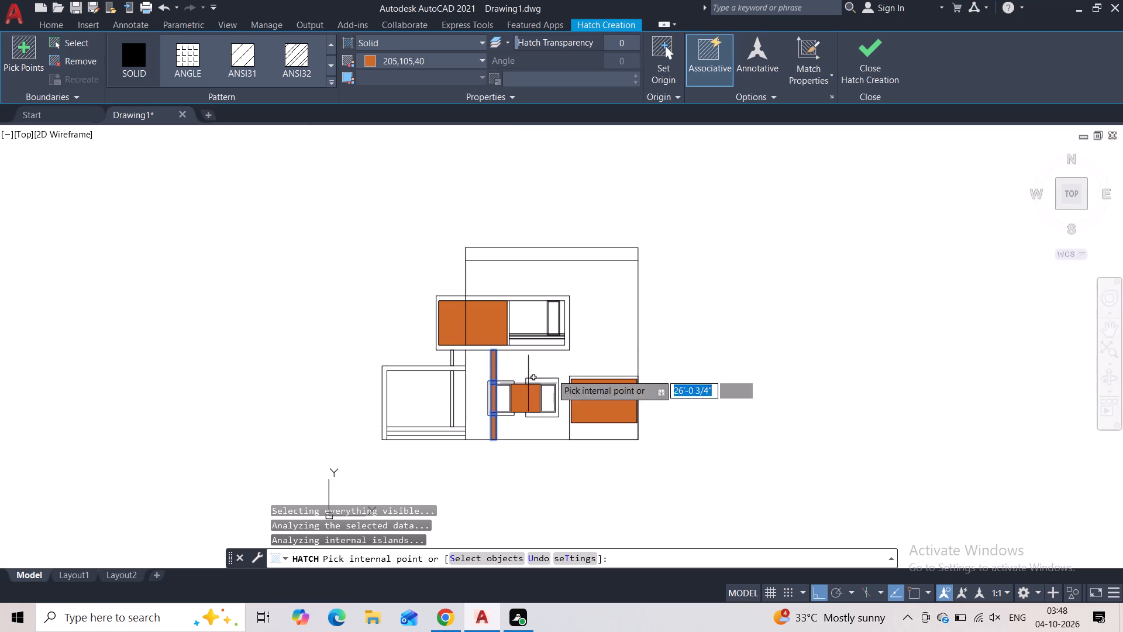
{"action": "key", "text": "Escape"}
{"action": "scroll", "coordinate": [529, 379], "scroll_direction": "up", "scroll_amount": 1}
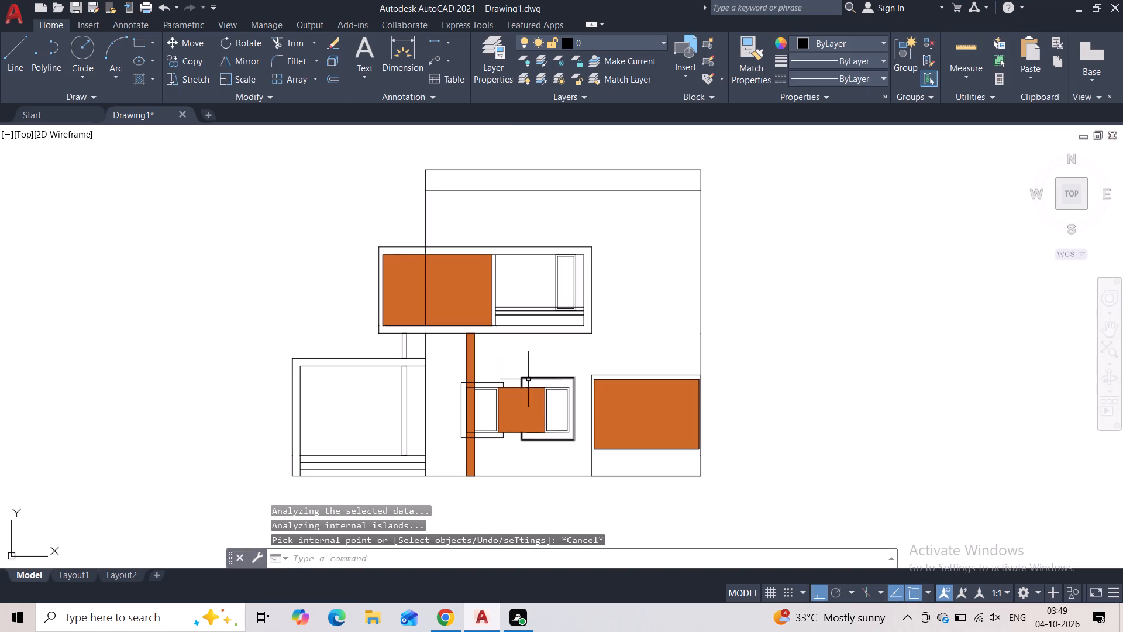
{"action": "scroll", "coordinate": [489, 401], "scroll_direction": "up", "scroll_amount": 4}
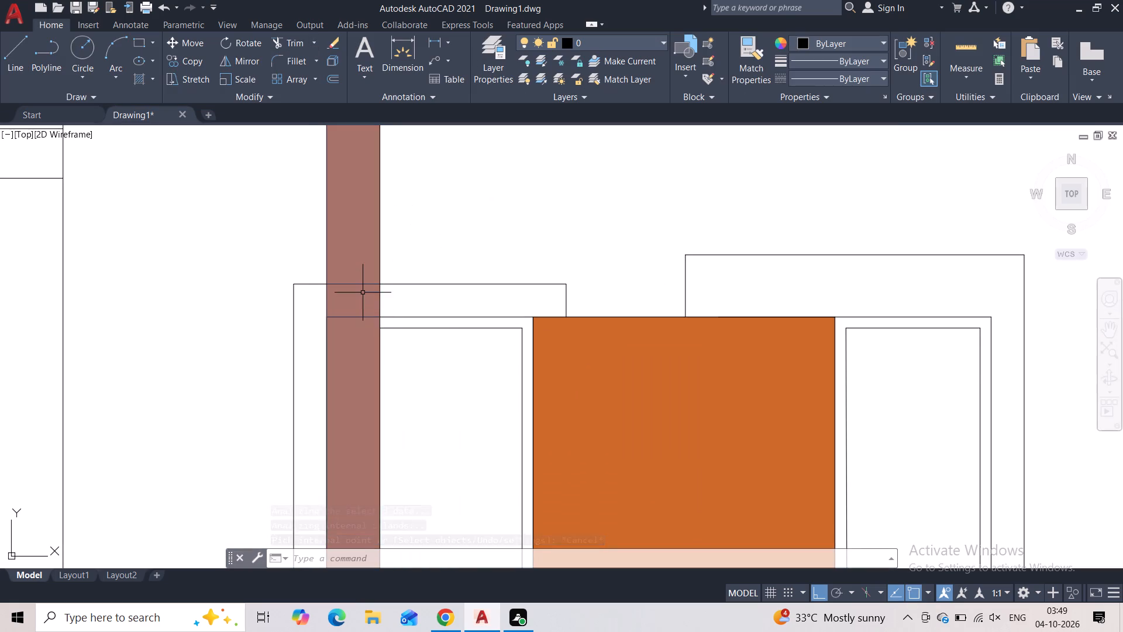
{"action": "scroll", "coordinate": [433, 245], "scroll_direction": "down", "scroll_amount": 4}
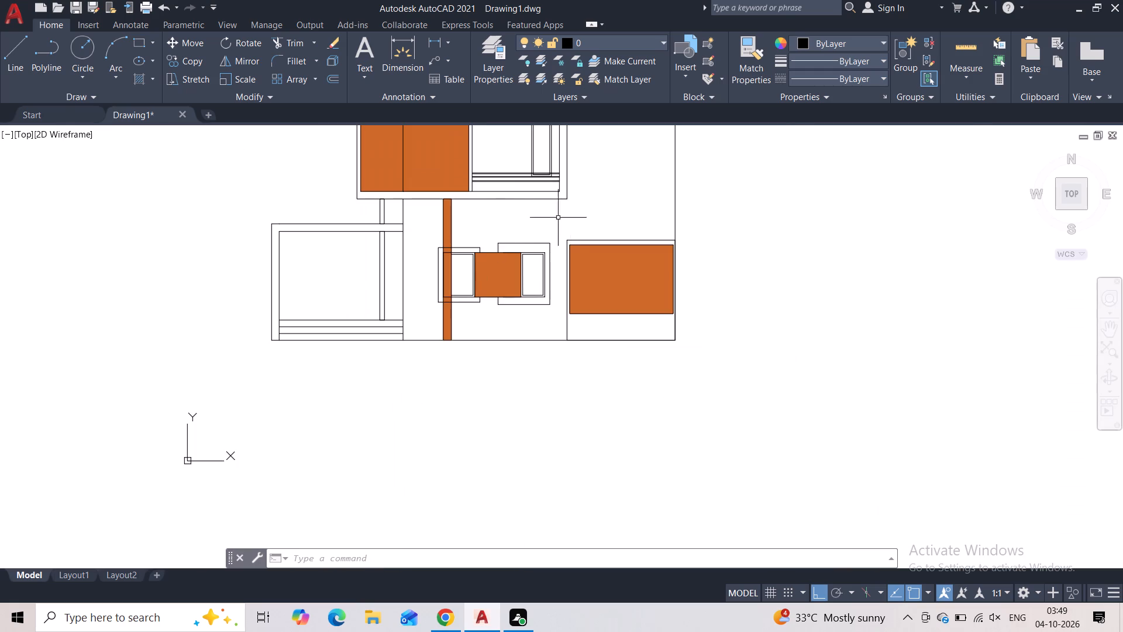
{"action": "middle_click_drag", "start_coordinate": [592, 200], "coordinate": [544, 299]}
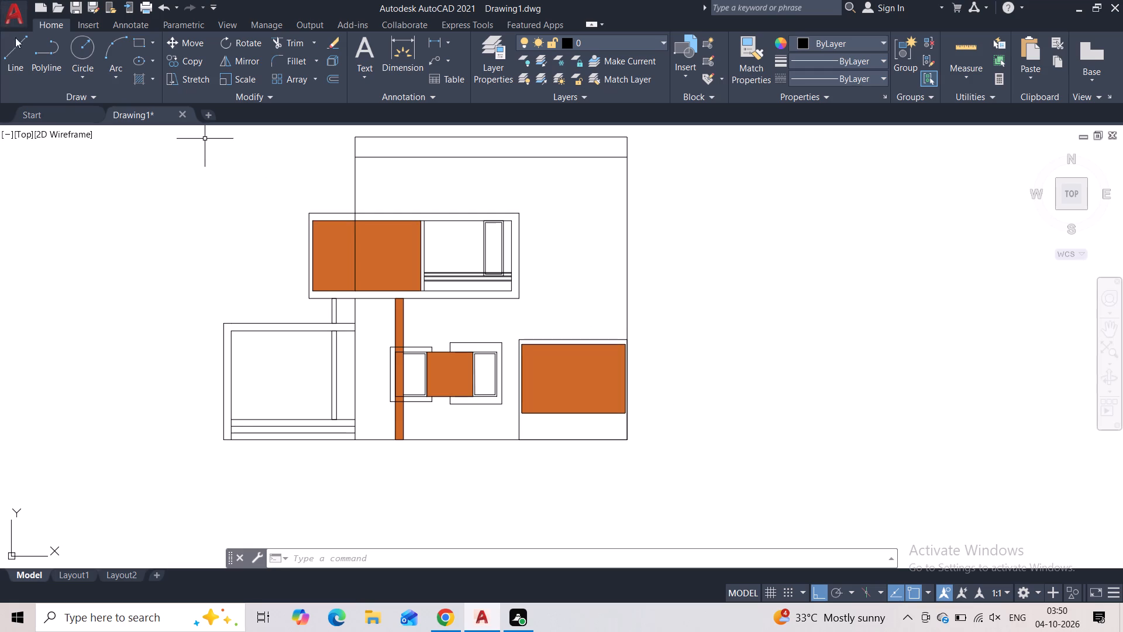
Draw a two-point circle inside the lower-right hatched panel.
{"action": "left_click", "coordinate": [84, 73]}
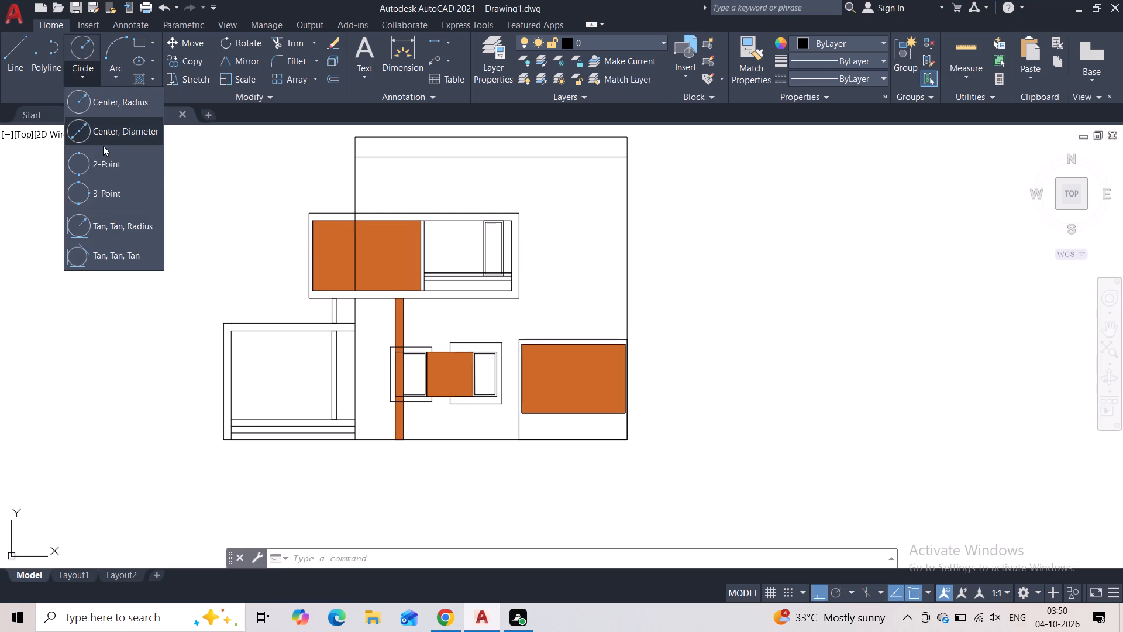
{"action": "left_click", "coordinate": [102, 157]}
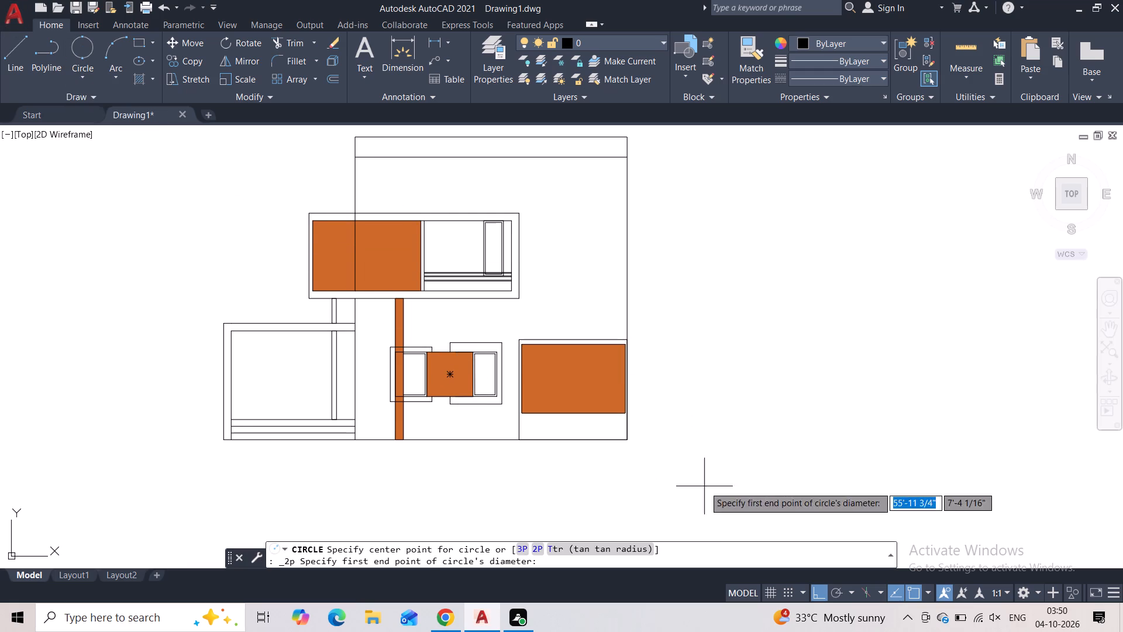
{"action": "scroll", "coordinate": [571, 398], "scroll_direction": "up", "scroll_amount": 3}
{"action": "left_click", "coordinate": [484, 365]}
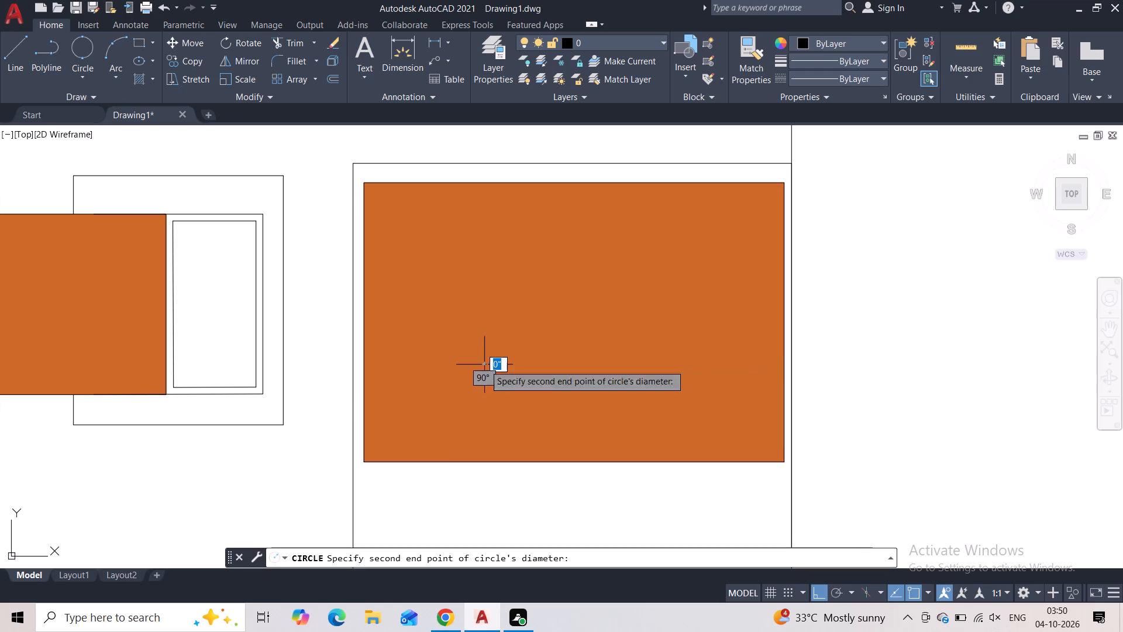
{"action": "left_click", "coordinate": [538, 407]}
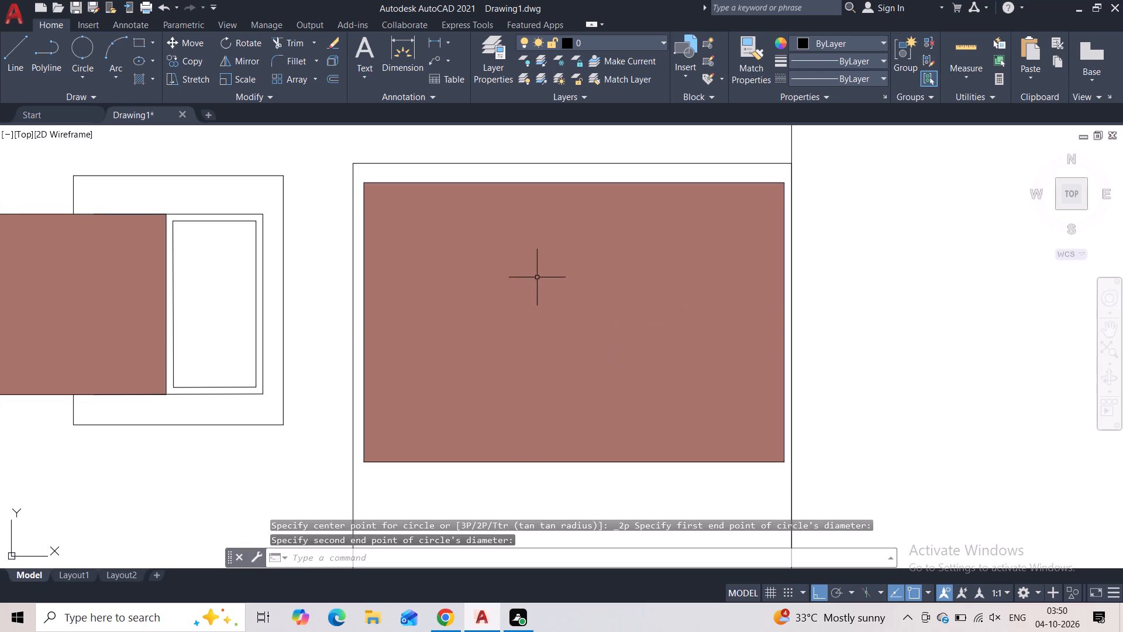
{"action": "scroll", "coordinate": [804, 308], "scroll_direction": "down", "scroll_amount": 3}
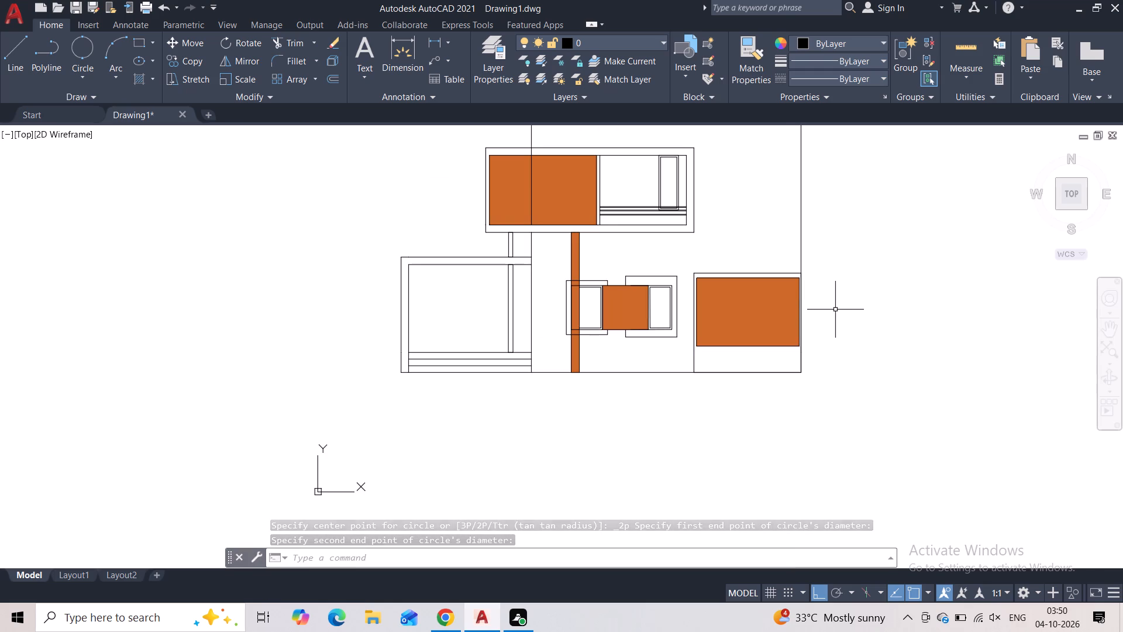
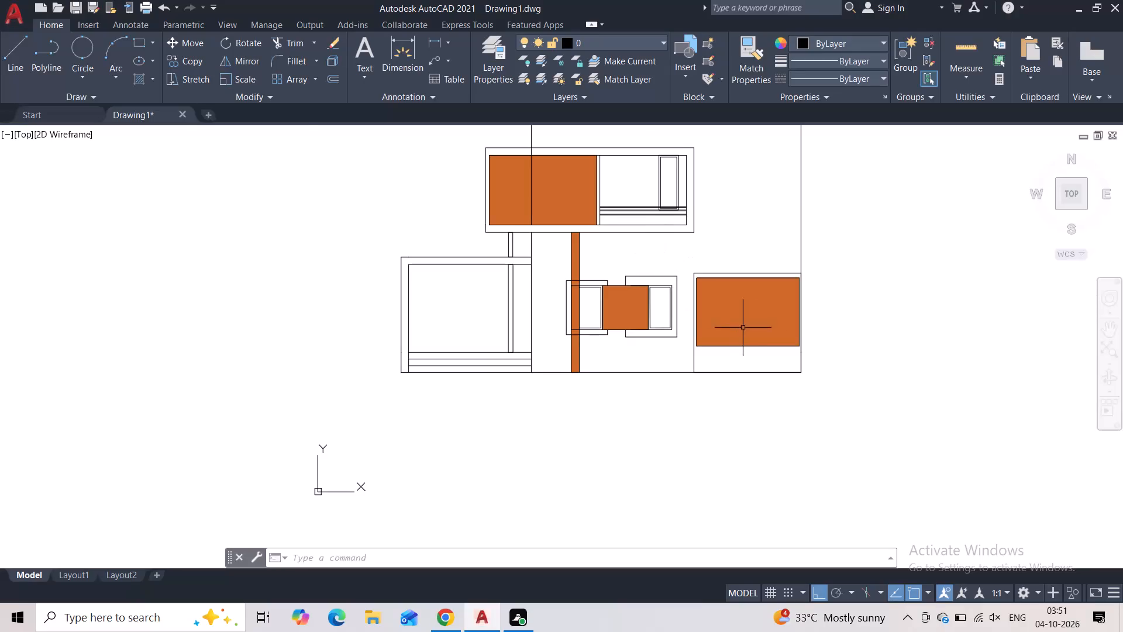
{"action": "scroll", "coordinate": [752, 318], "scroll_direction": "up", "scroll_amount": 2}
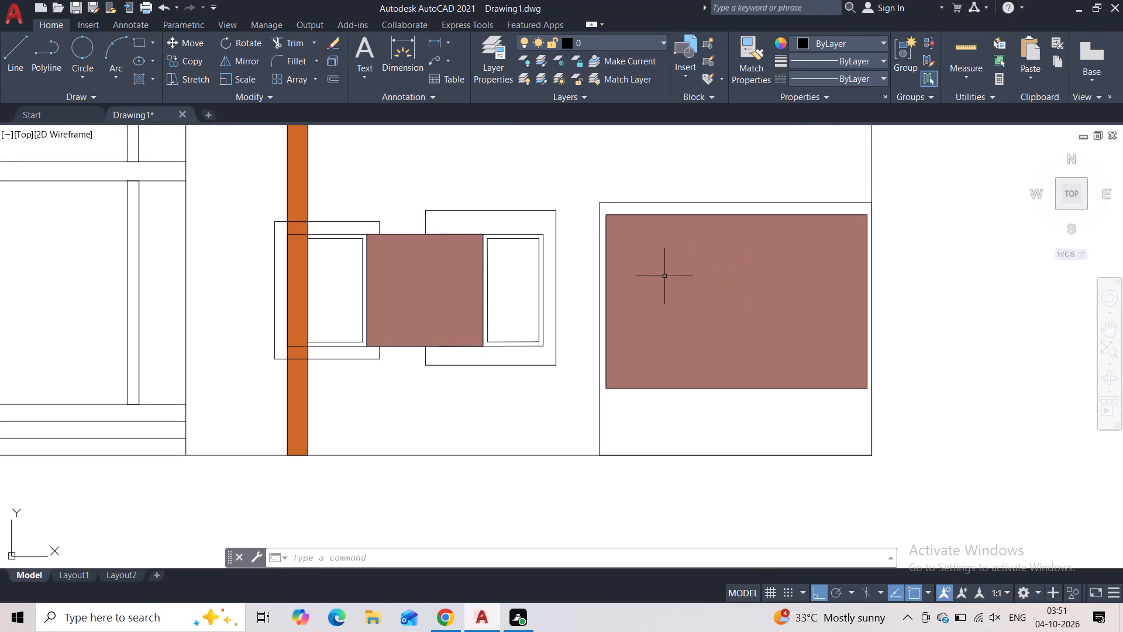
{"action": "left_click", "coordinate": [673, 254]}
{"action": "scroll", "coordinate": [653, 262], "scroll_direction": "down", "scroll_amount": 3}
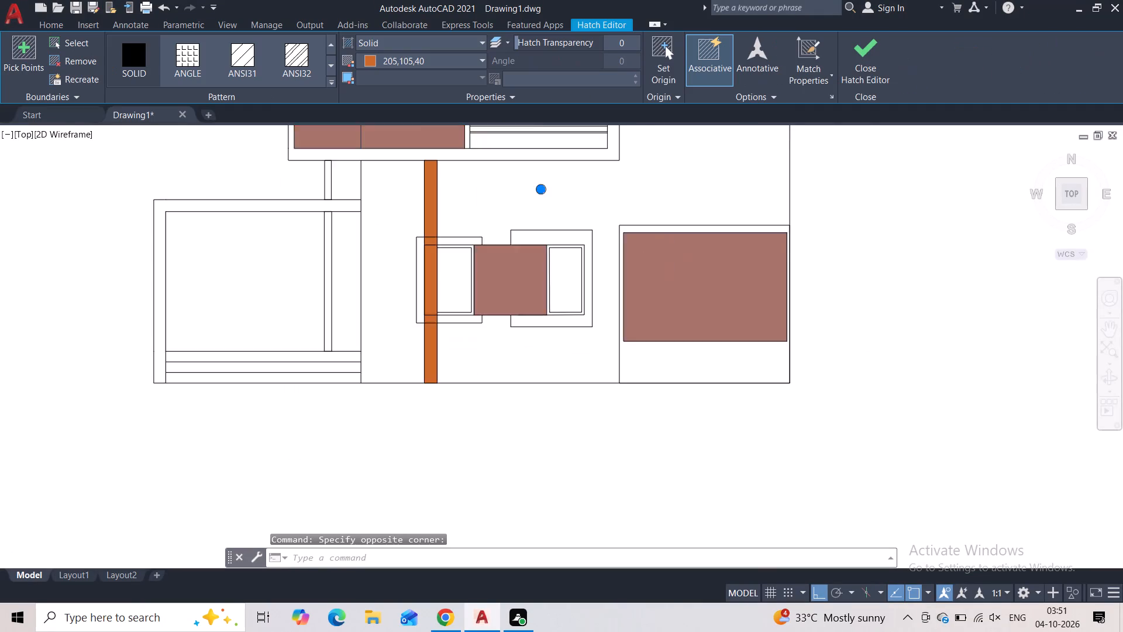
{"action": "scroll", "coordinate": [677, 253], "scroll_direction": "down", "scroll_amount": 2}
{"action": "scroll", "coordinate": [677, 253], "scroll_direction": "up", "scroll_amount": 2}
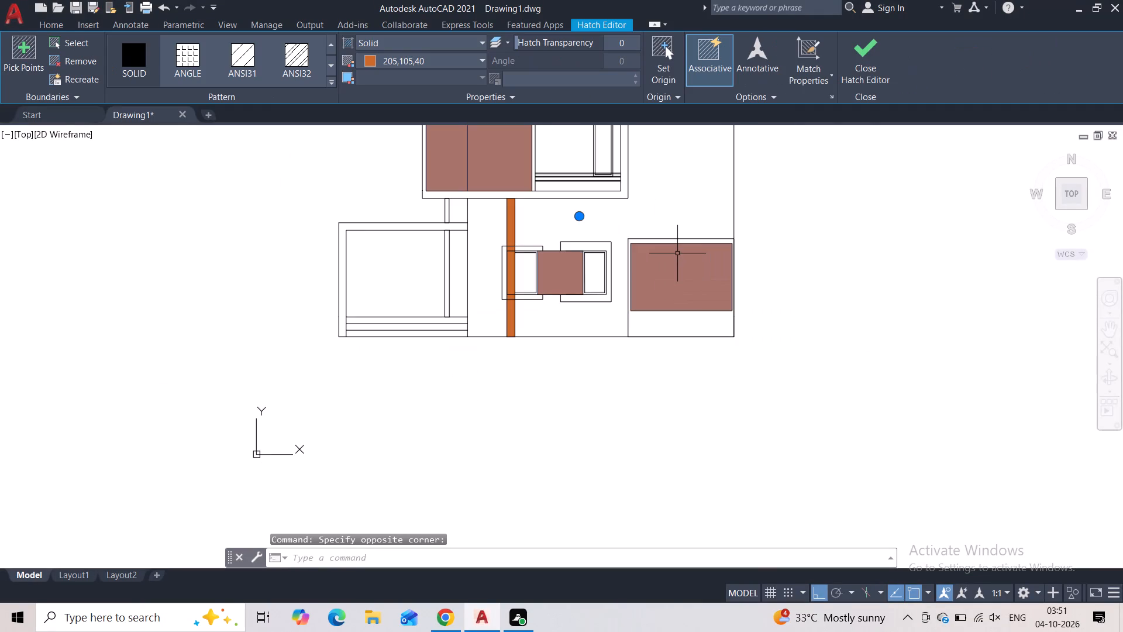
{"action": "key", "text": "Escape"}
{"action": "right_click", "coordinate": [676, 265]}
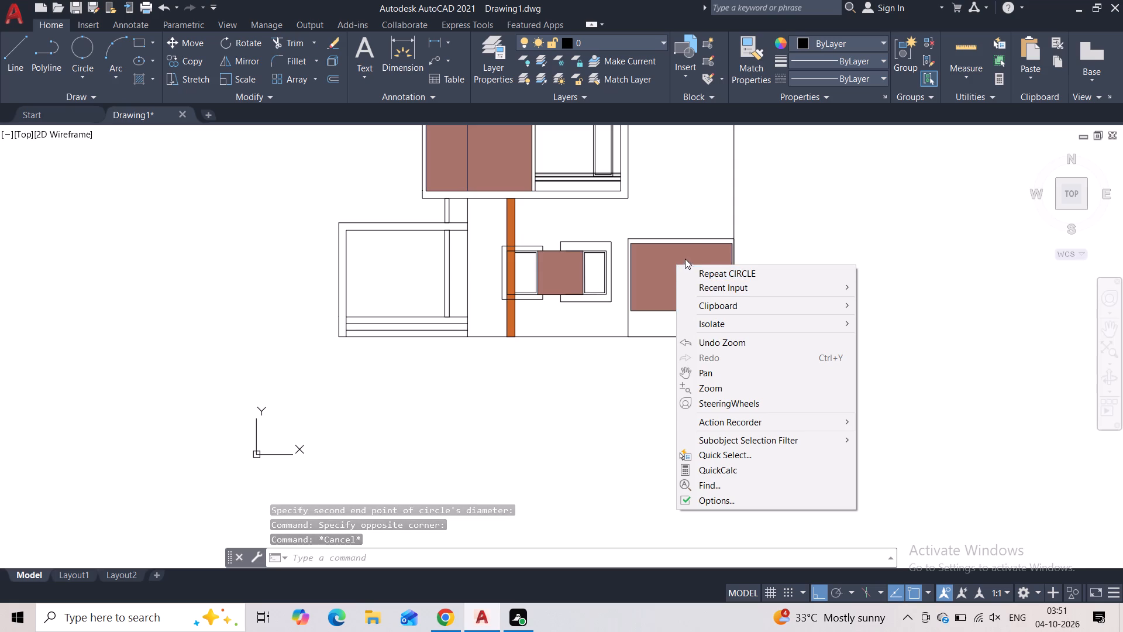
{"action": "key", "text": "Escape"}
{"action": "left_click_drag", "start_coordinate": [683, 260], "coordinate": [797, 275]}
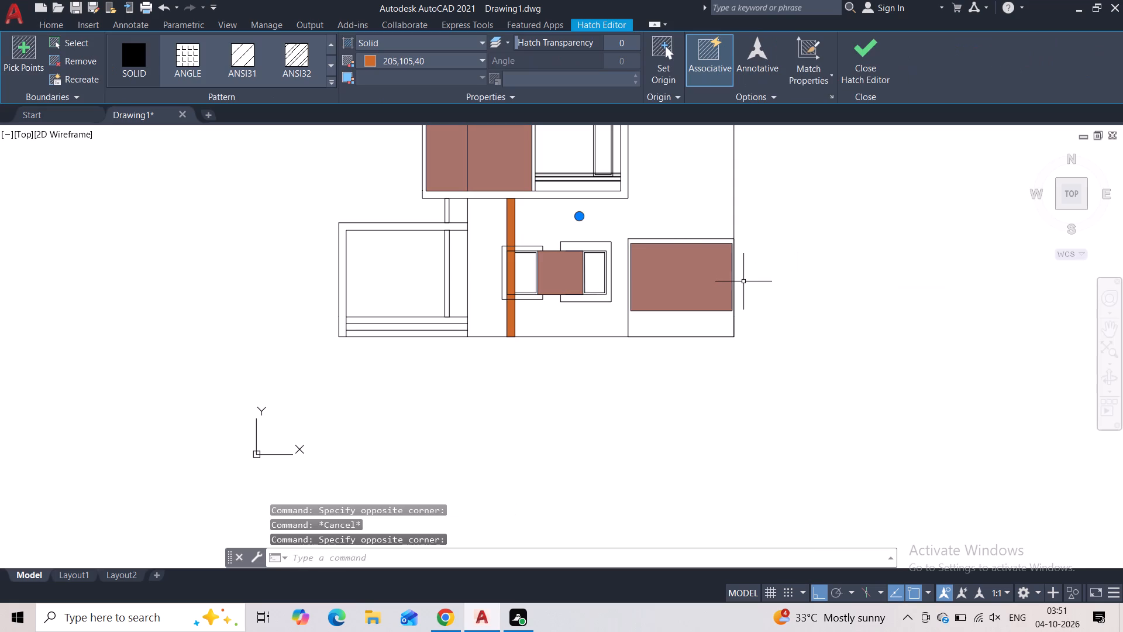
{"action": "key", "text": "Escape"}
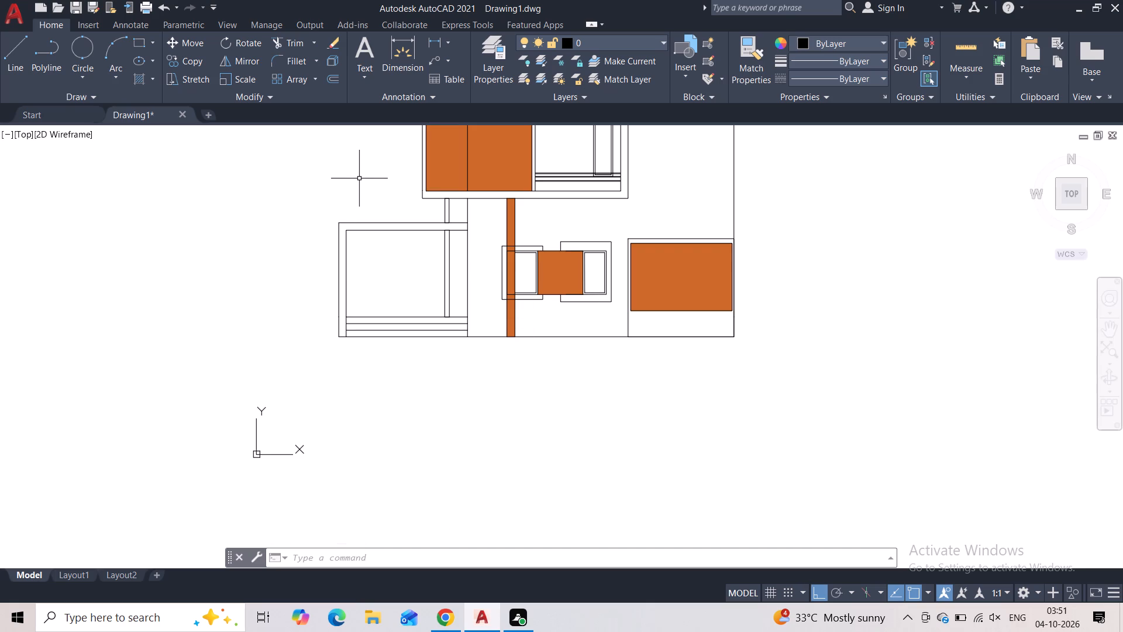
Erase the linked solid hatch covering the lower-right panel, the central window panel and the upper box's left bay.
{"action": "left_click", "coordinate": [721, 279]}
{"action": "key", "text": "Delete"}
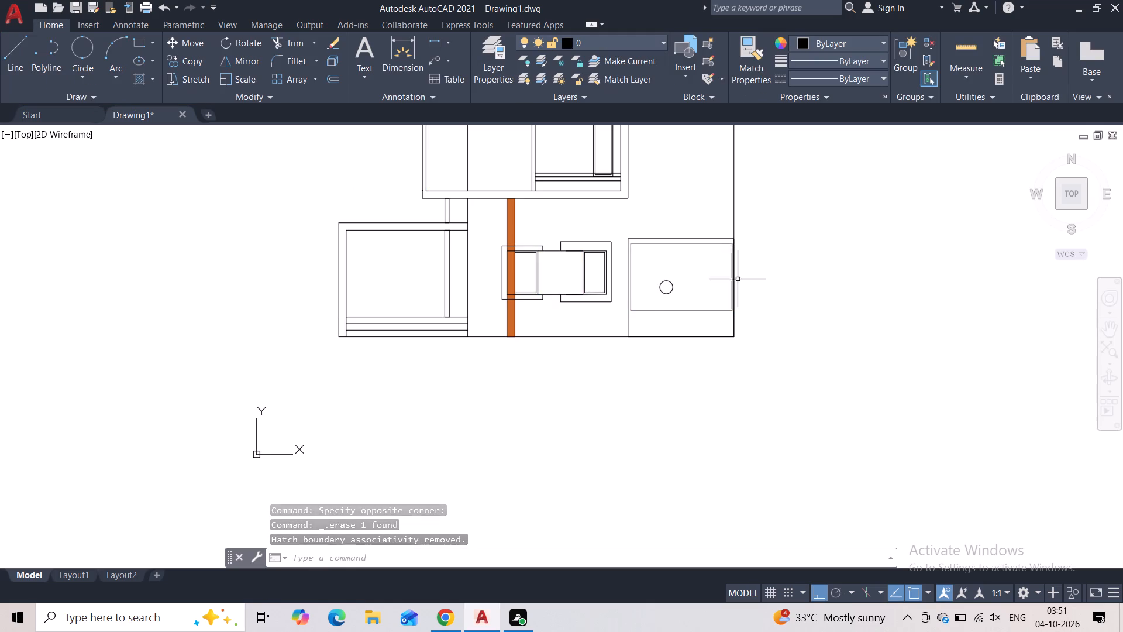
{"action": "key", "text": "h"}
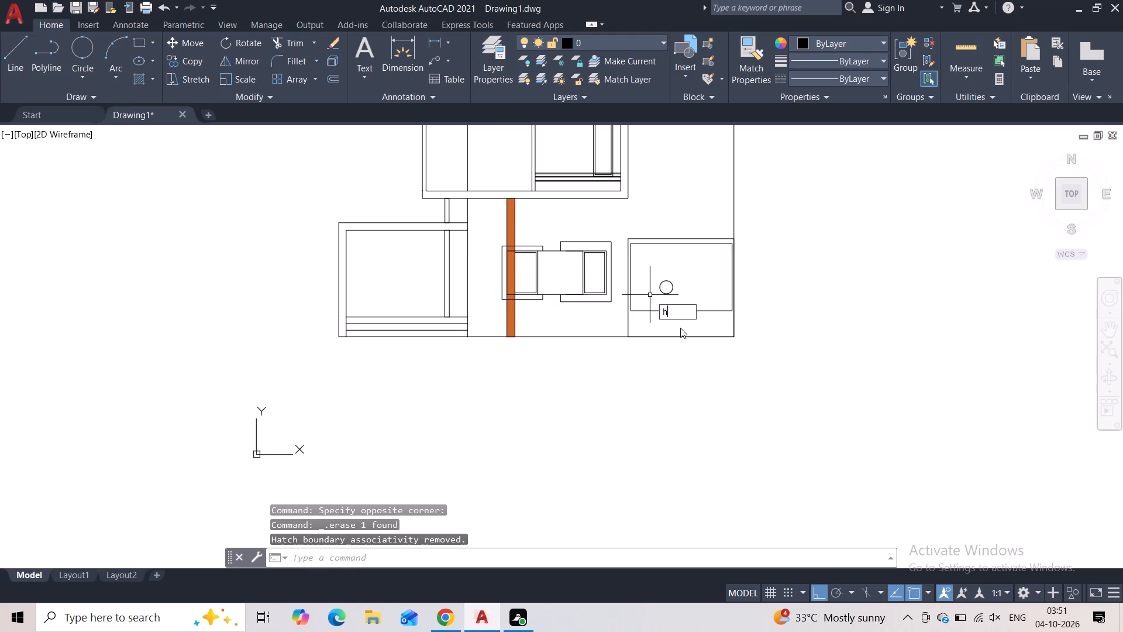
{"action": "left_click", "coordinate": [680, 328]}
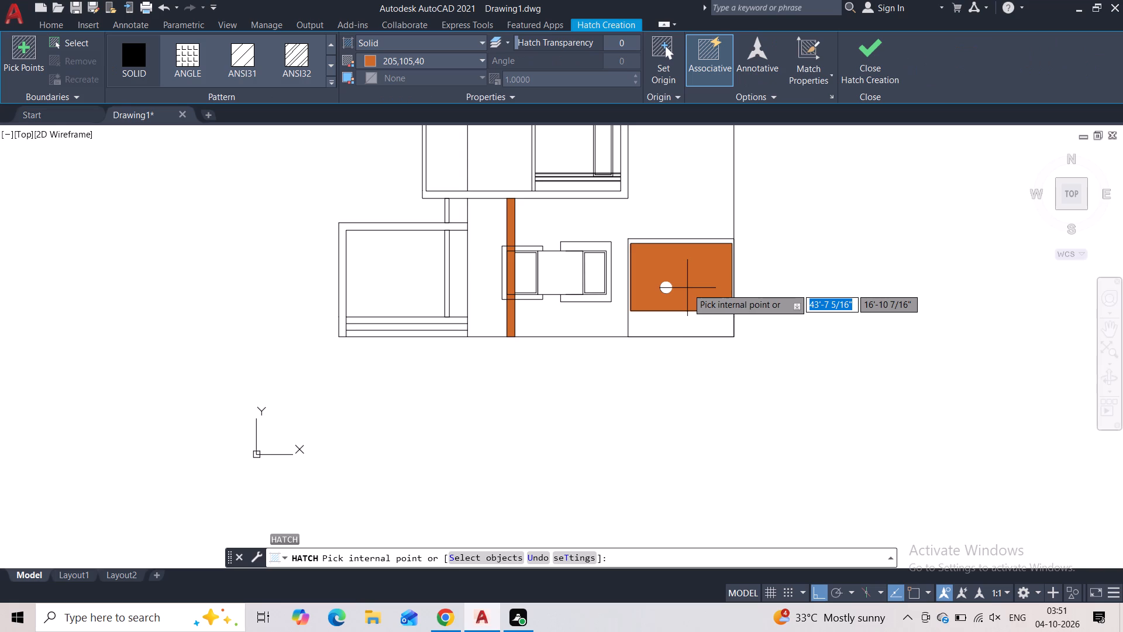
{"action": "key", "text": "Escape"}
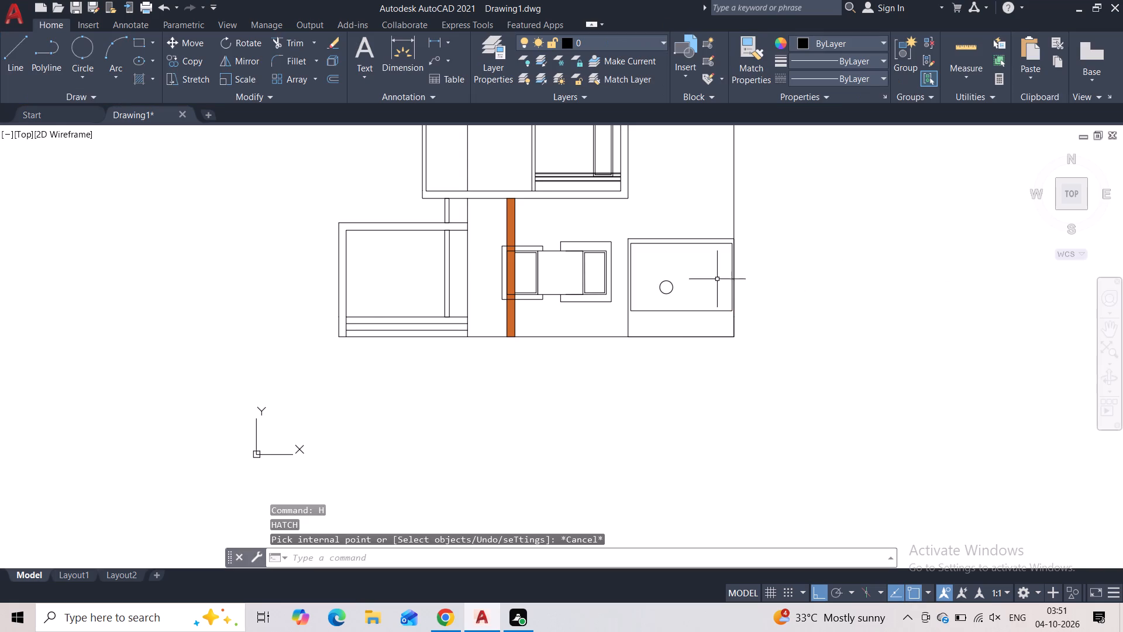
Draw a large two-point circle in the upper-right part of the elevation's lower-right framed panel.
{"action": "scroll", "coordinate": [685, 277], "scroll_direction": "up", "scroll_amount": 2}
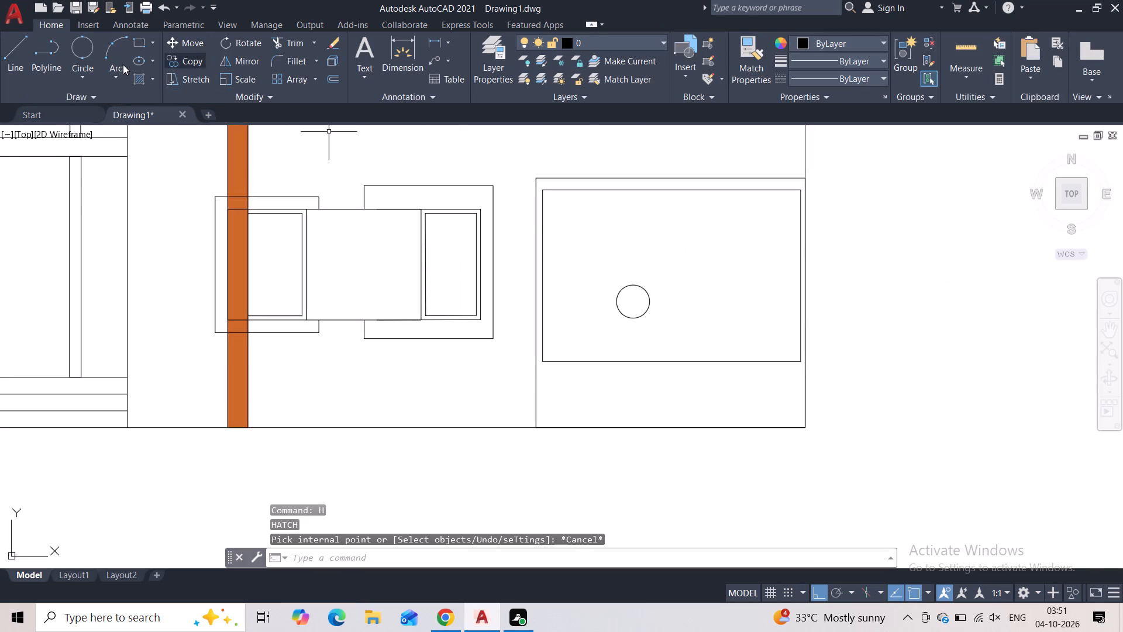
{"action": "left_click", "coordinate": [86, 76]}
{"action": "left_click", "coordinate": [101, 171]}
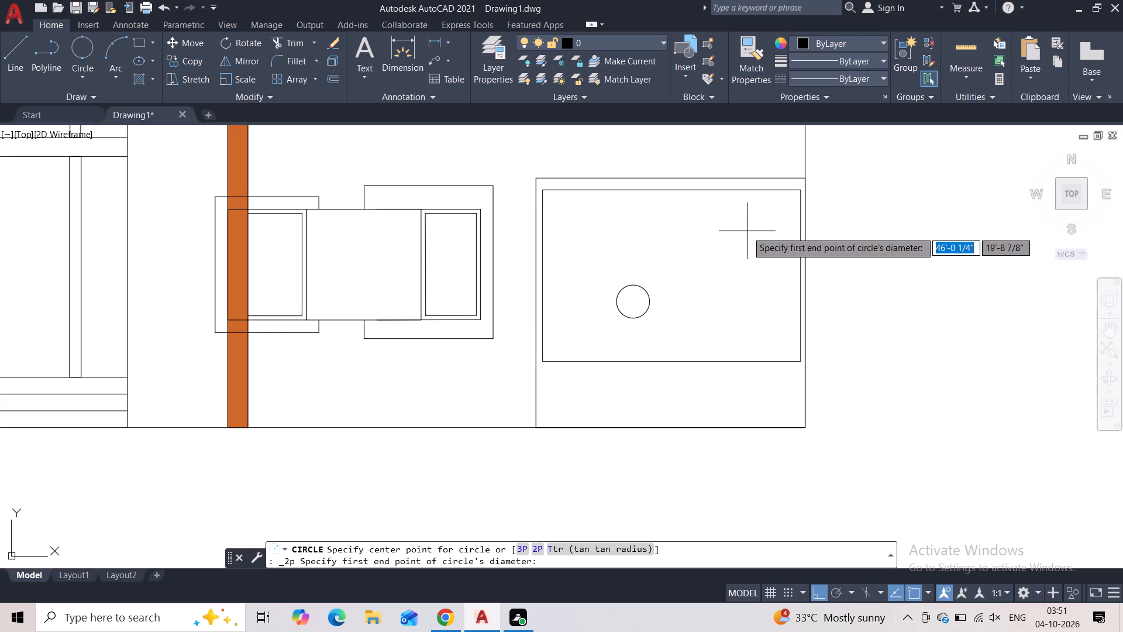
{"action": "left_click", "coordinate": [728, 224]}
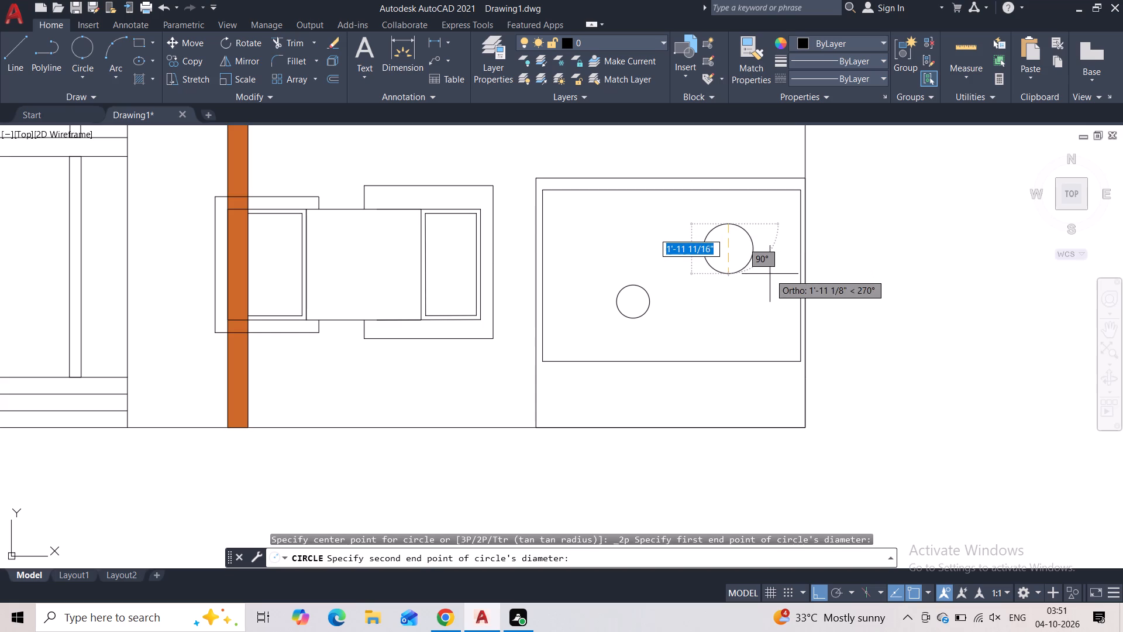
{"action": "left_click", "coordinate": [772, 280]}
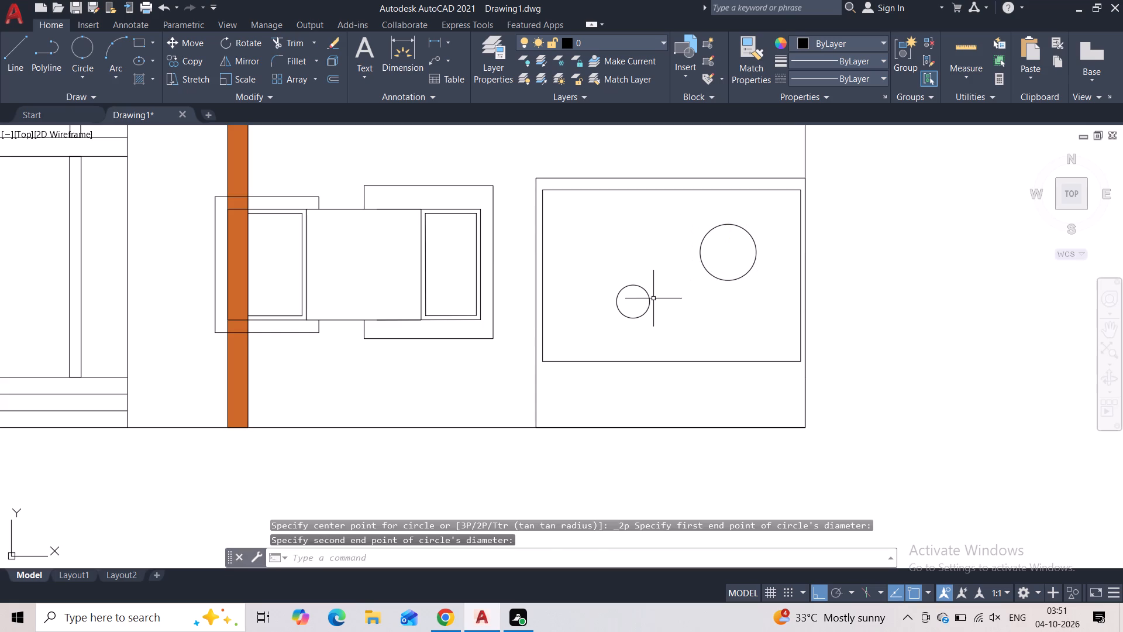
Erase the earlier small circle at the lower left of the large circle in the framed panel.
{"action": "left_click", "coordinate": [649, 286]}
{"action": "left_click", "coordinate": [609, 323]}
{"action": "key", "text": "Delete"}
{"action": "key", "text": "BackSpace"}
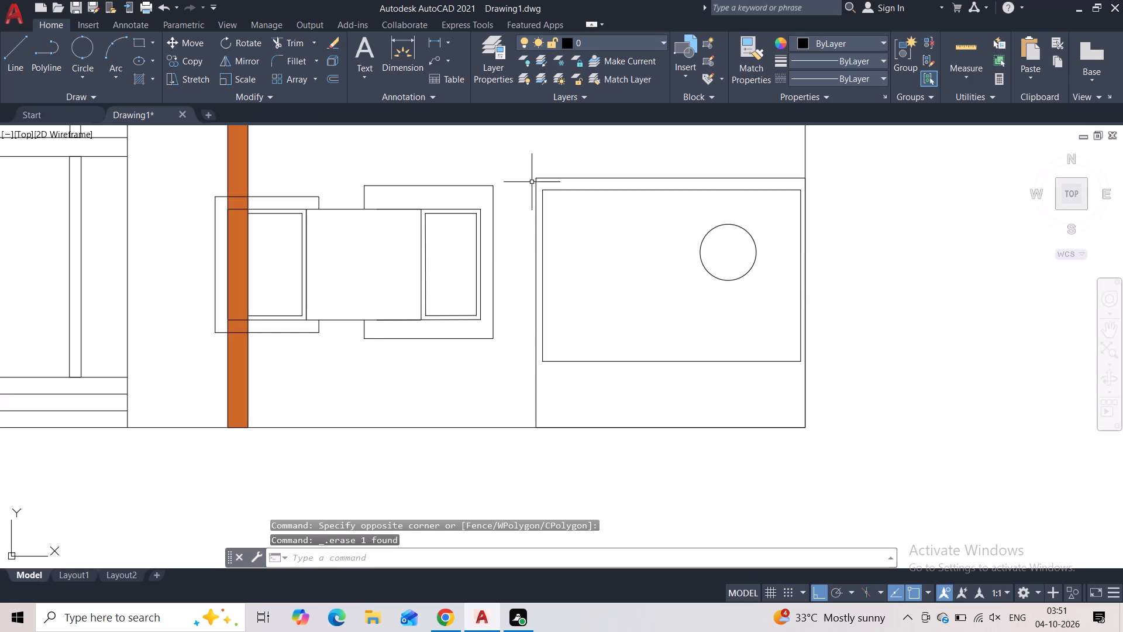
Draw a two-point circle about 2'-0" in diameter in the left half of the lower-right framed panel.
{"action": "left_click", "coordinate": [95, 76]}
{"action": "left_click", "coordinate": [112, 157]}
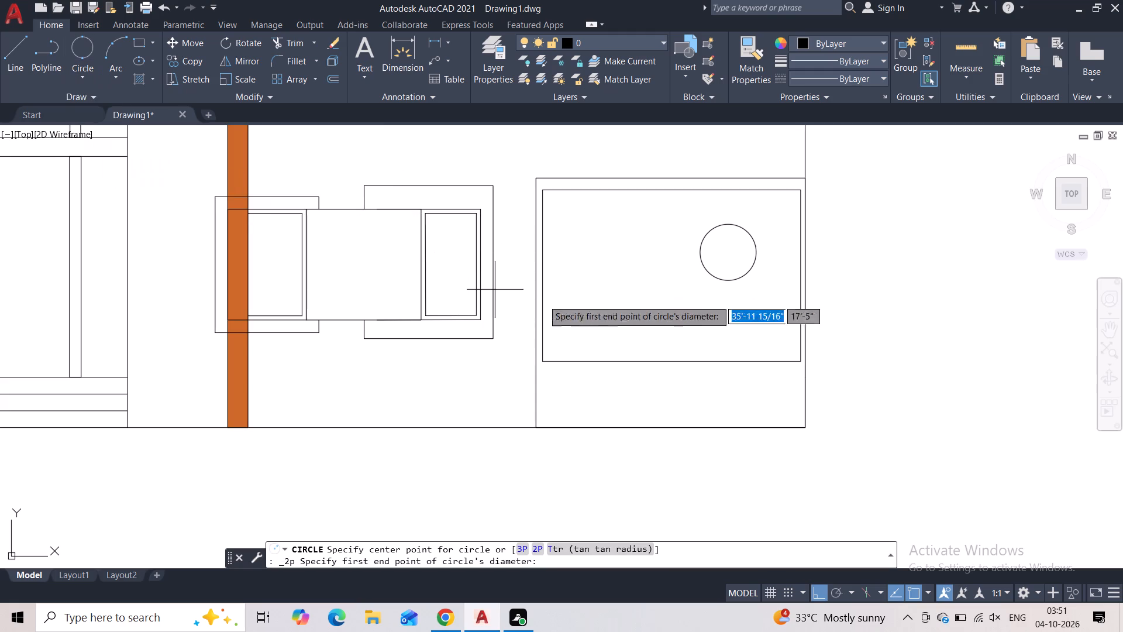
{"action": "left_click", "coordinate": [588, 288]}
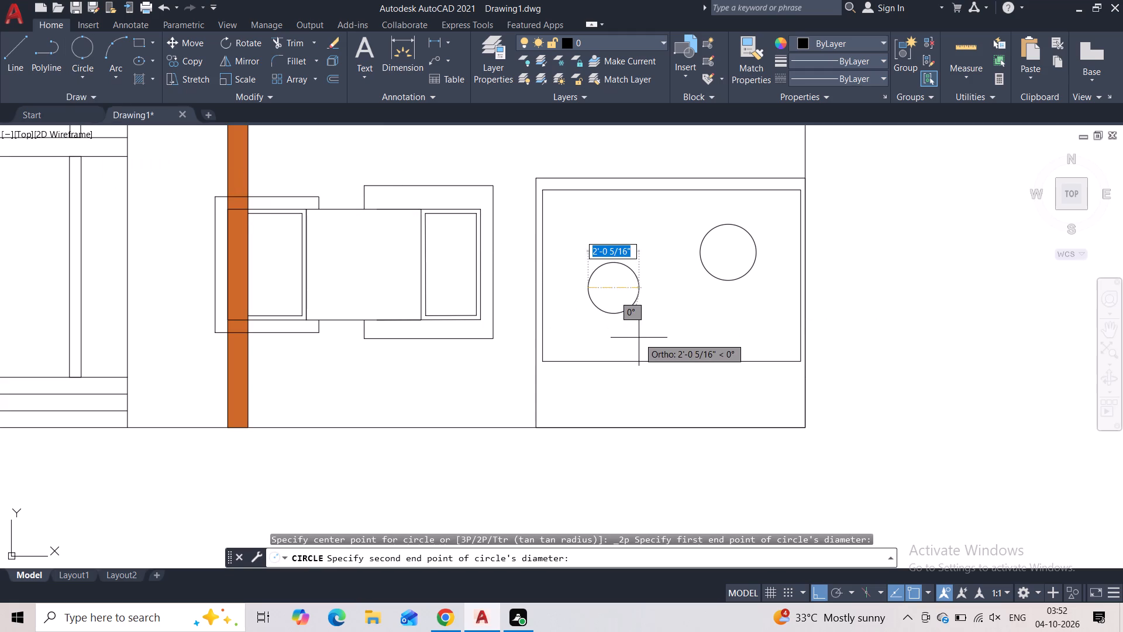
{"action": "left_click", "coordinate": [639, 338]}
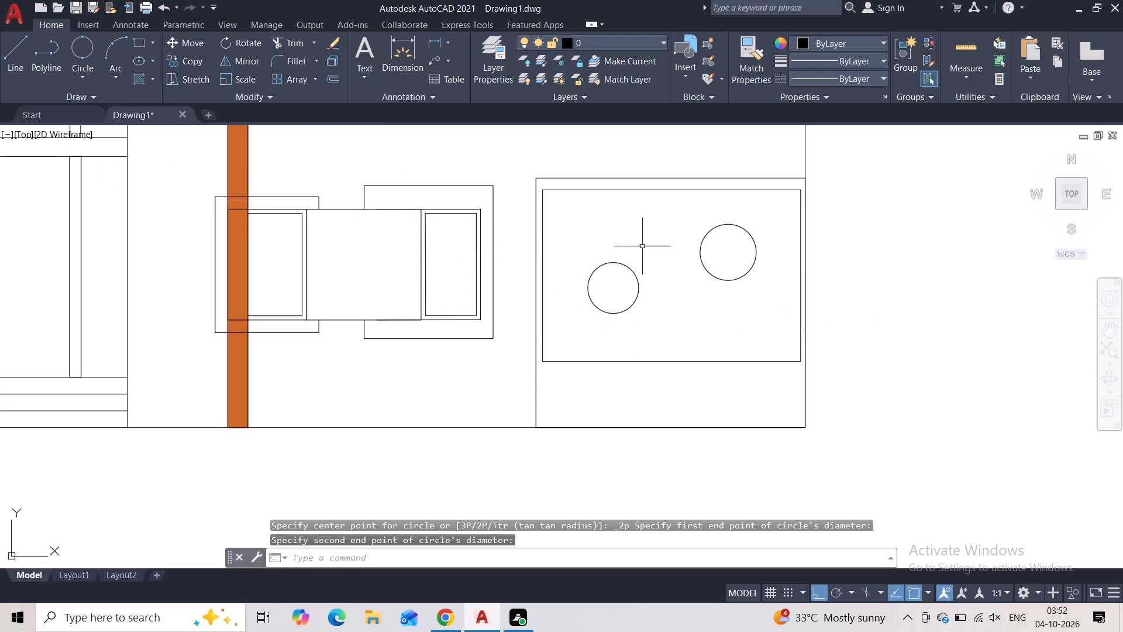
Draw three small circles from the panel's upper-left corner towards its centre, with radii about 3 5/8", 6 1/8" and 4 7/16".
{"action": "key", "text": "space"}
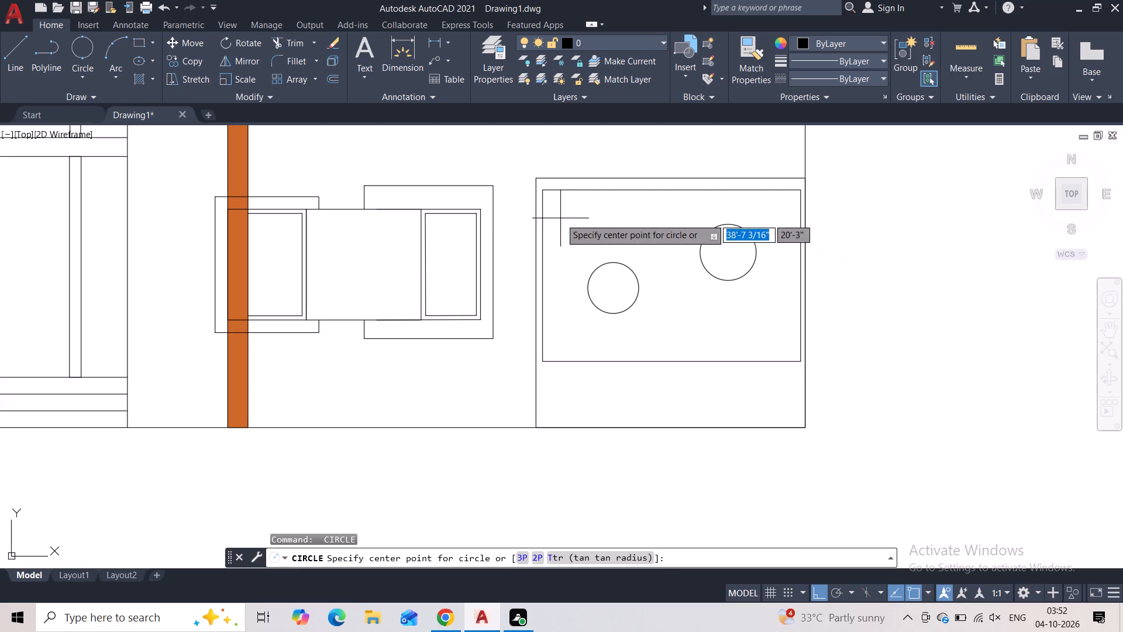
{"action": "left_click", "coordinate": [560, 217]}
{"action": "left_click", "coordinate": [565, 224]}
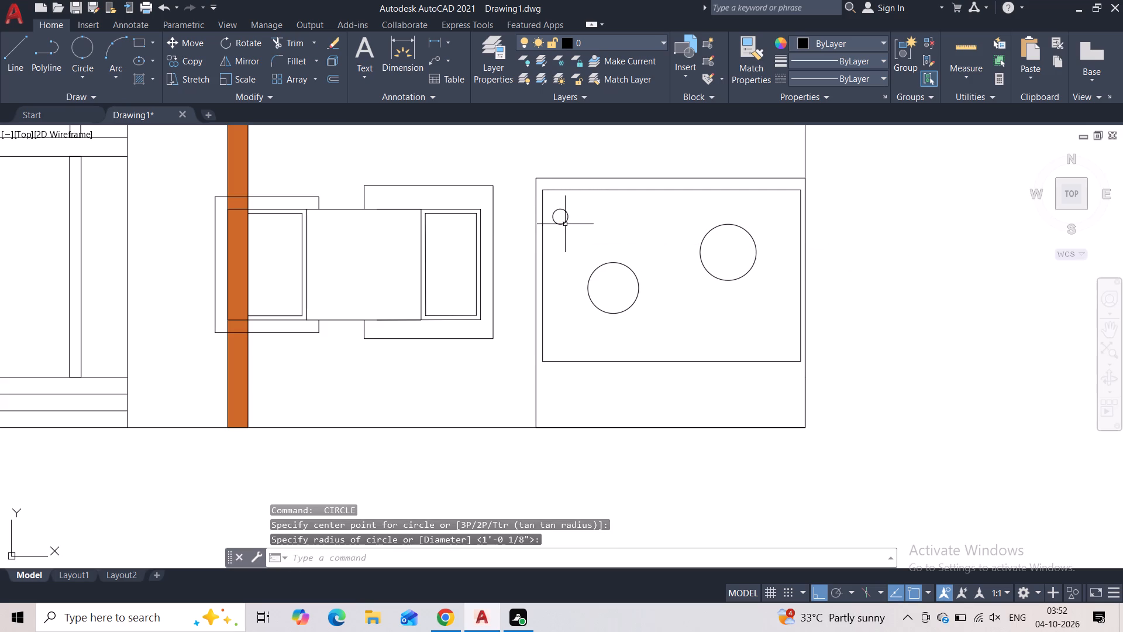
{"action": "key", "text": "space"}
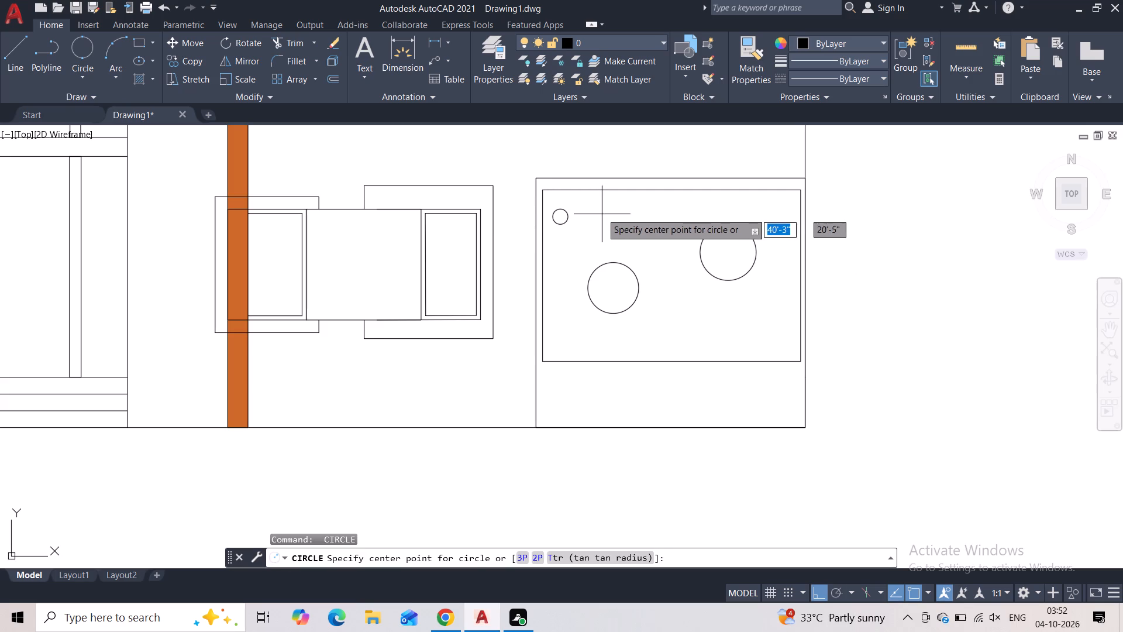
{"action": "left_click", "coordinate": [601, 210]}
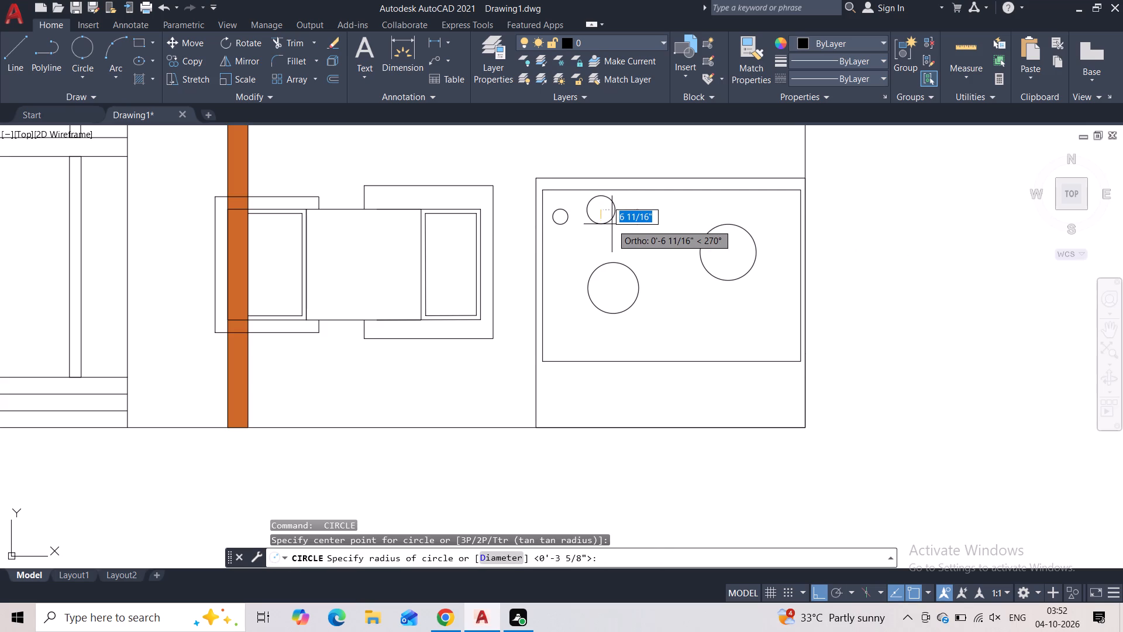
{"action": "left_click", "coordinate": [612, 223]}
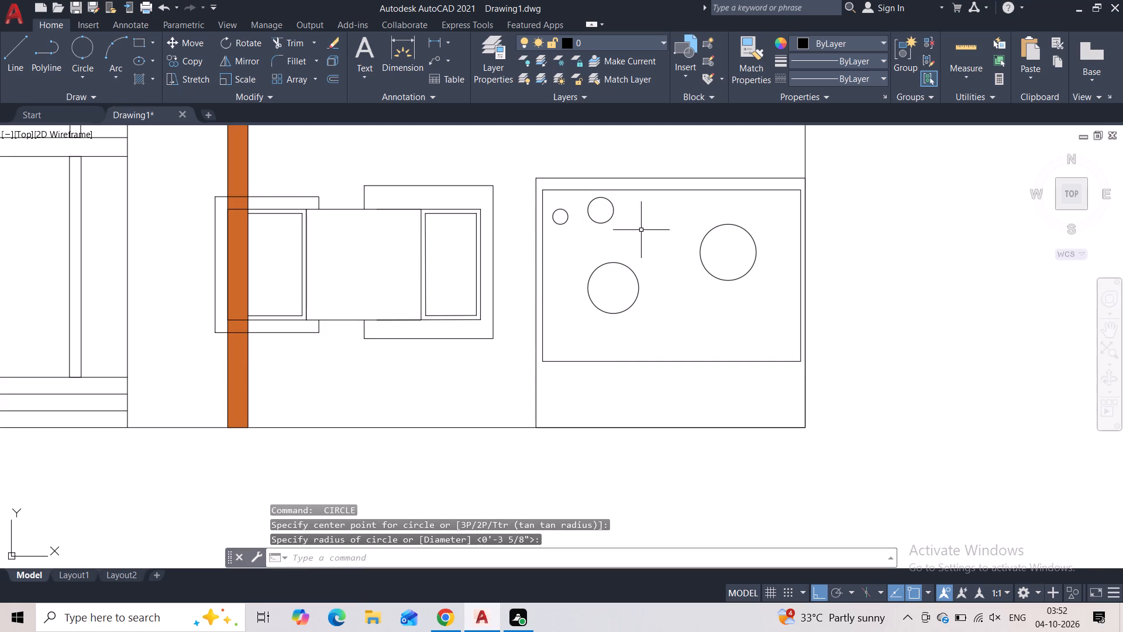
{"action": "key", "text": "space"}
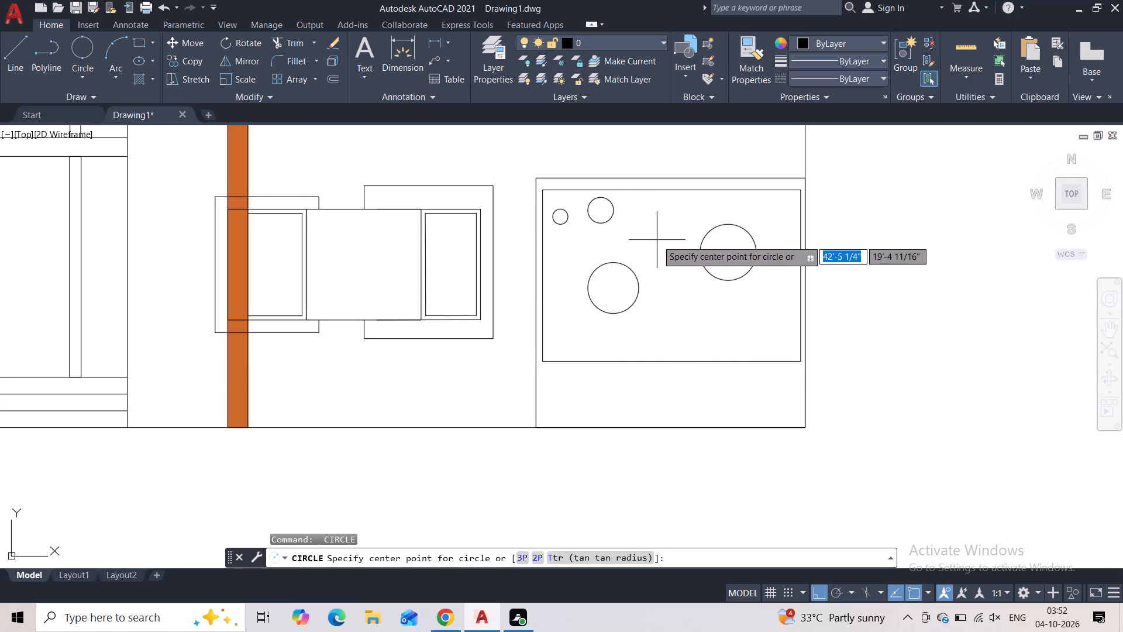
{"action": "left_click", "coordinate": [657, 240]}
{"action": "left_click", "coordinate": [662, 249]}
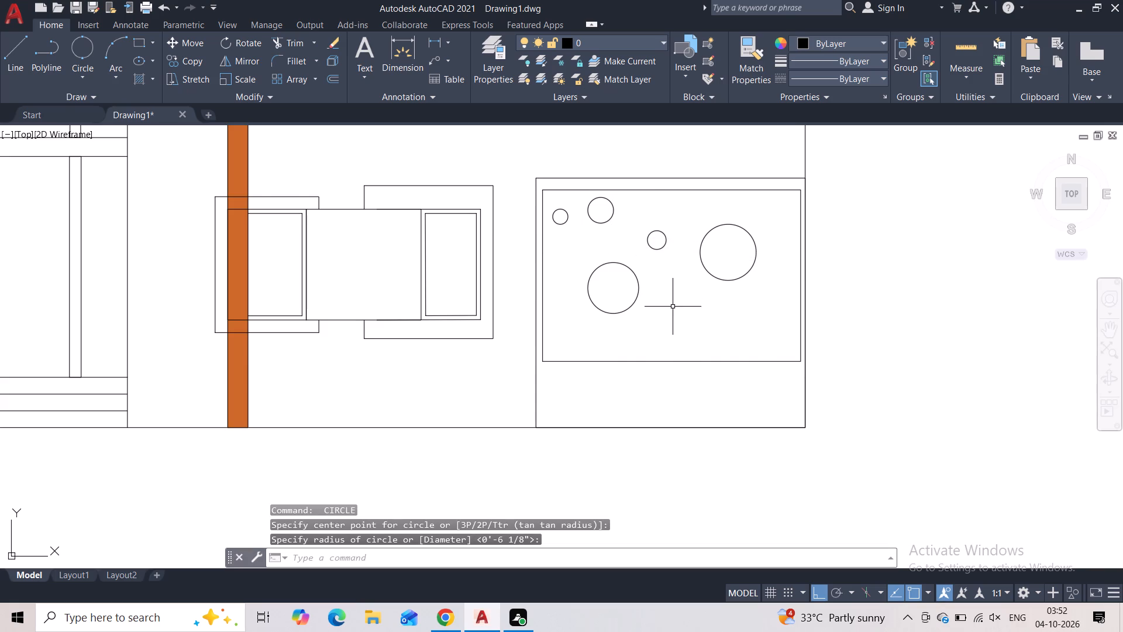
Draw three small circles across the panel below the two large circles, with radii about 3 5/8", 4 7/16" and 3 5/8".
{"action": "key", "text": "space"}
{"action": "left_click", "coordinate": [656, 320]}
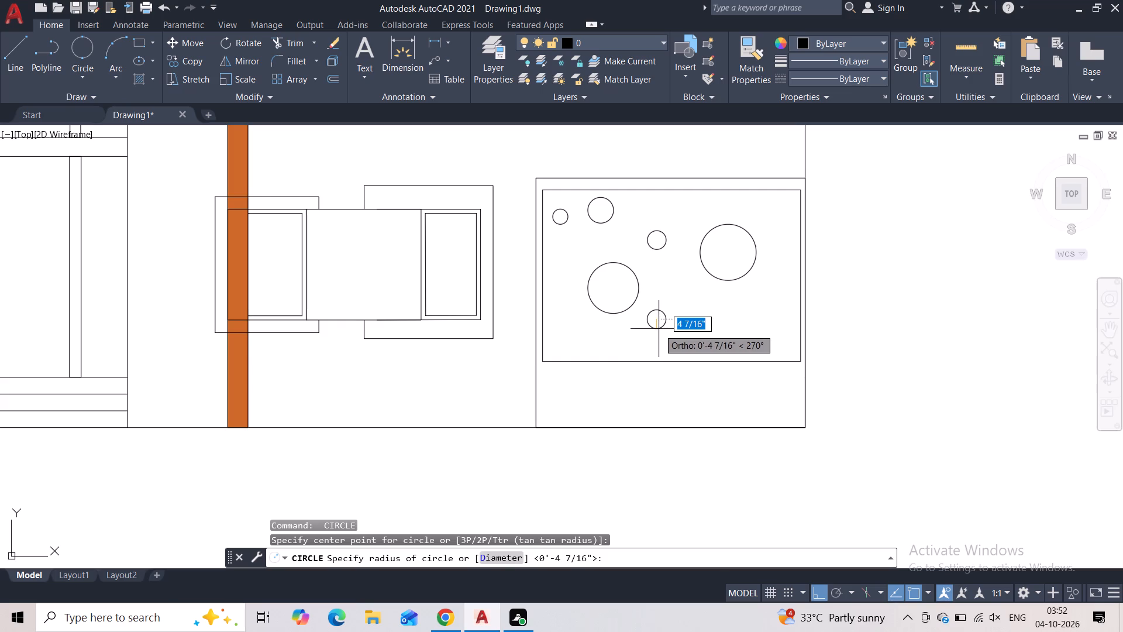
{"action": "left_click", "coordinate": [656, 327]}
{"action": "key", "text": "space"}
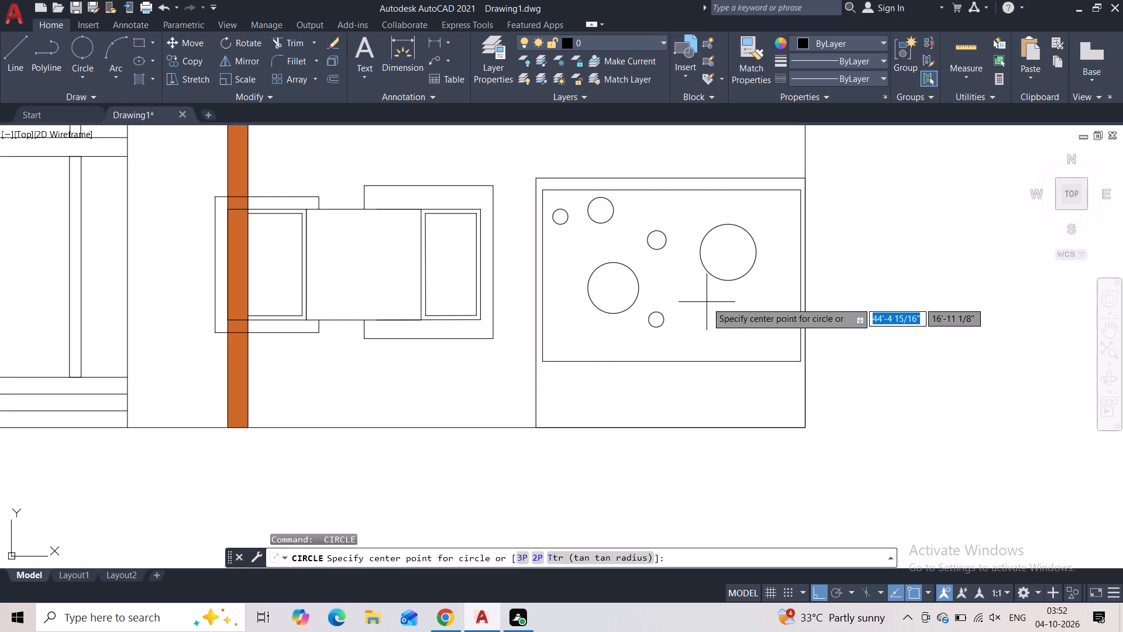
{"action": "left_click", "coordinate": [704, 301]}
{"action": "left_click", "coordinate": [704, 310]}
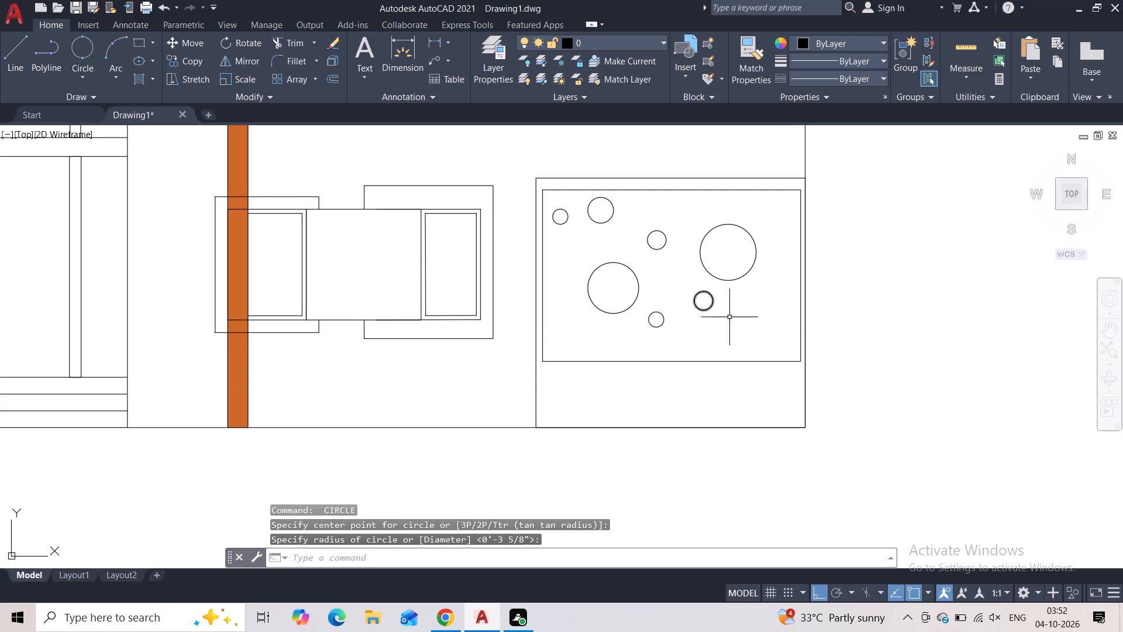
{"action": "key", "text": "space"}
{"action": "left_click", "coordinate": [759, 300]}
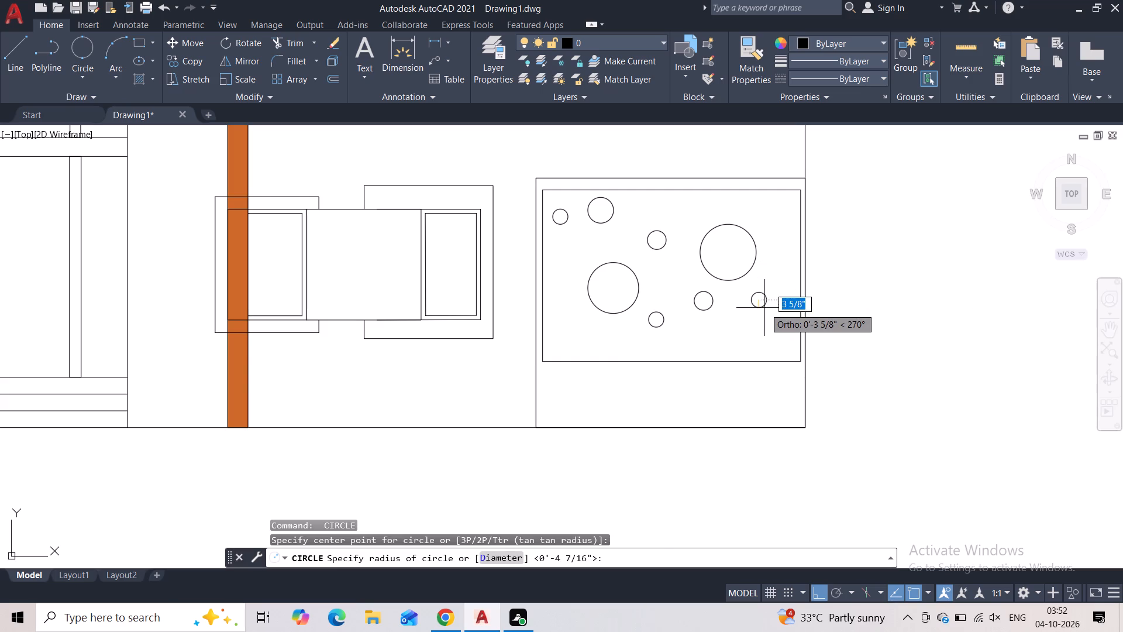
{"action": "left_click", "coordinate": [764, 308]}
Draw two circles near the panel's lower edge, with radii about 2 13/16" and 3 7/8", and a small one near its upper-right corner.
{"action": "key", "text": "space"}
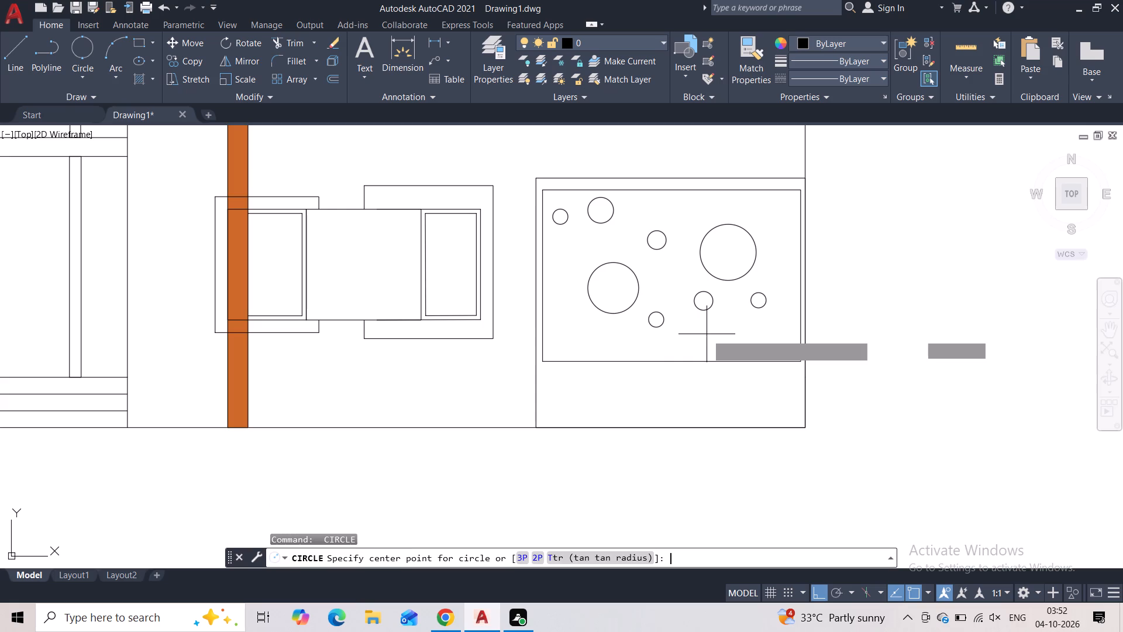
{"action": "left_click", "coordinate": [687, 336]}
{"action": "left_click", "coordinate": [693, 339]}
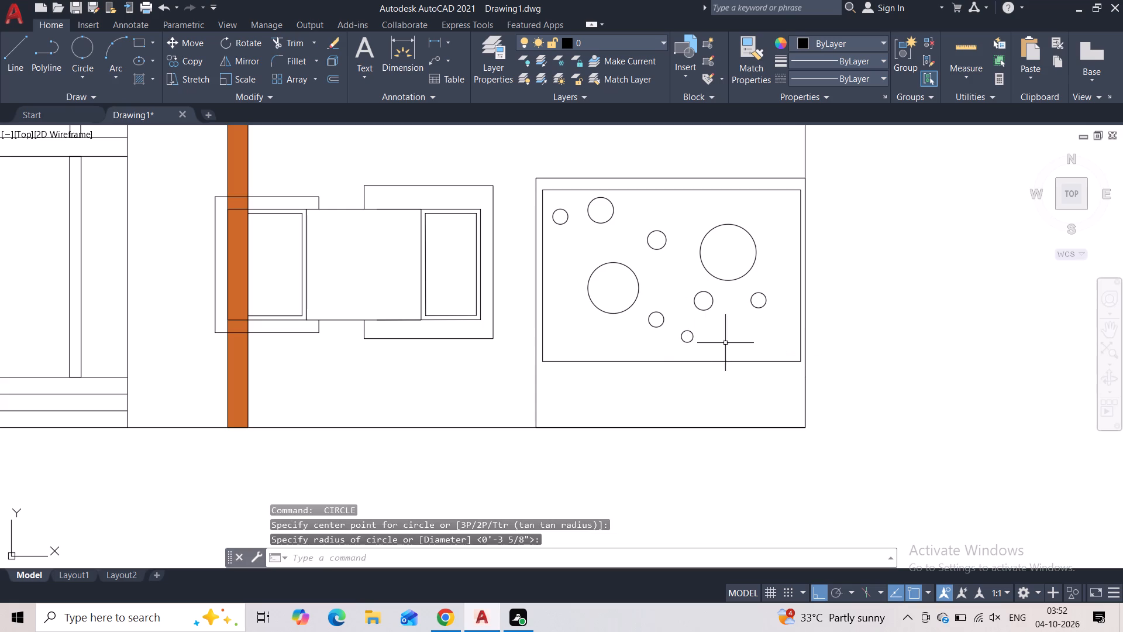
{"action": "key", "text": "space"}
{"action": "left_click", "coordinate": [744, 343]}
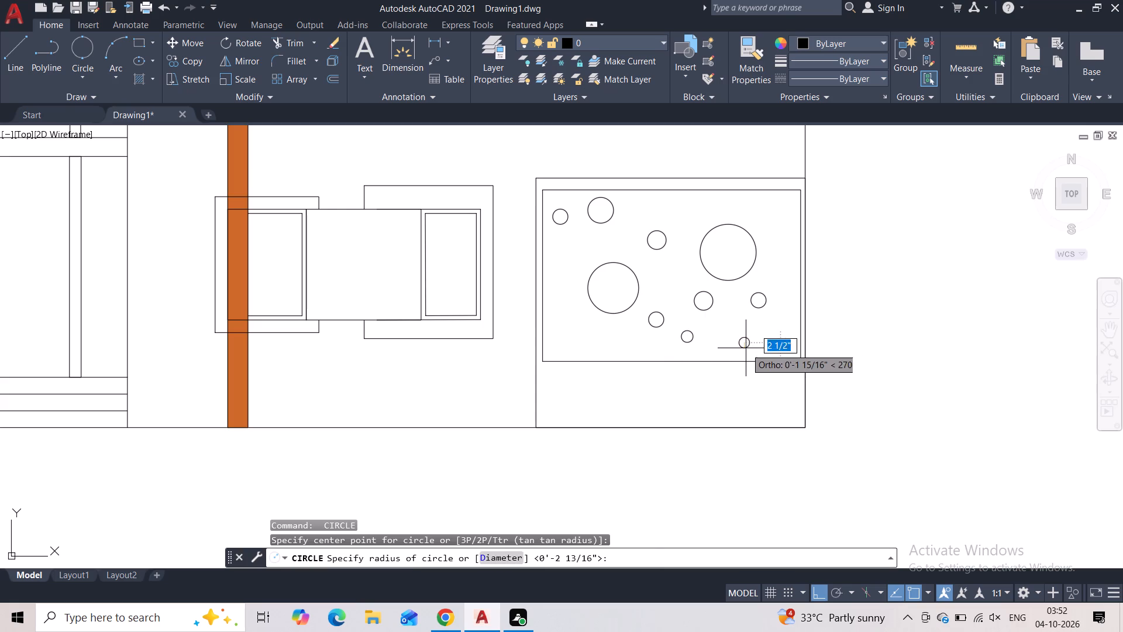
{"action": "left_click", "coordinate": [746, 351]}
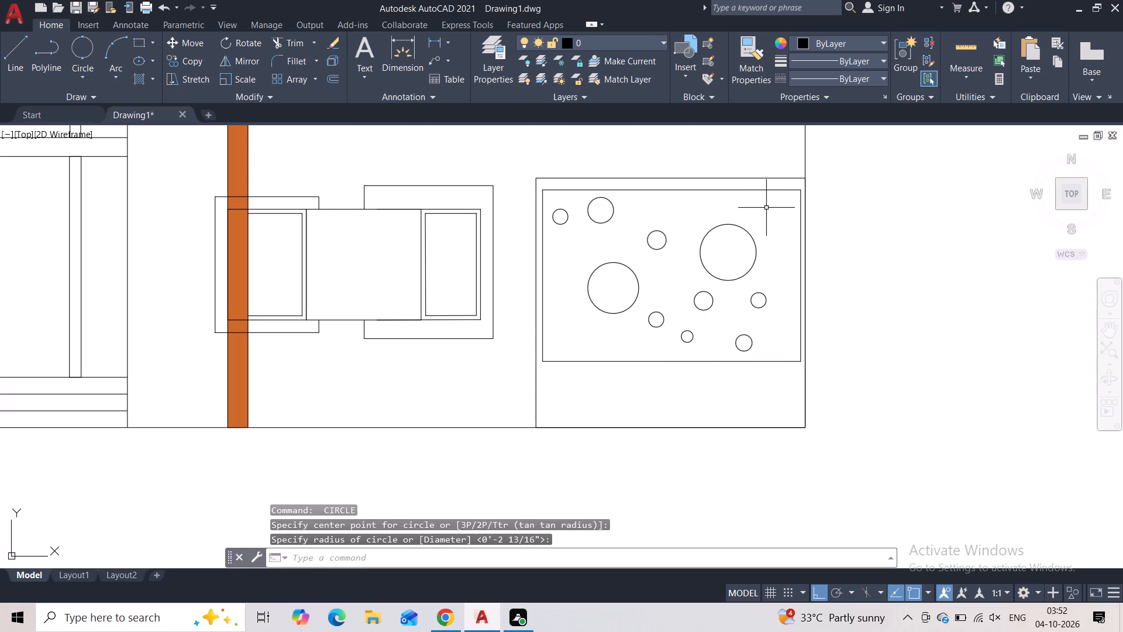
{"action": "key", "text": "space"}
{"action": "left_click", "coordinate": [767, 207]}
{"action": "left_click", "coordinate": [773, 214]}
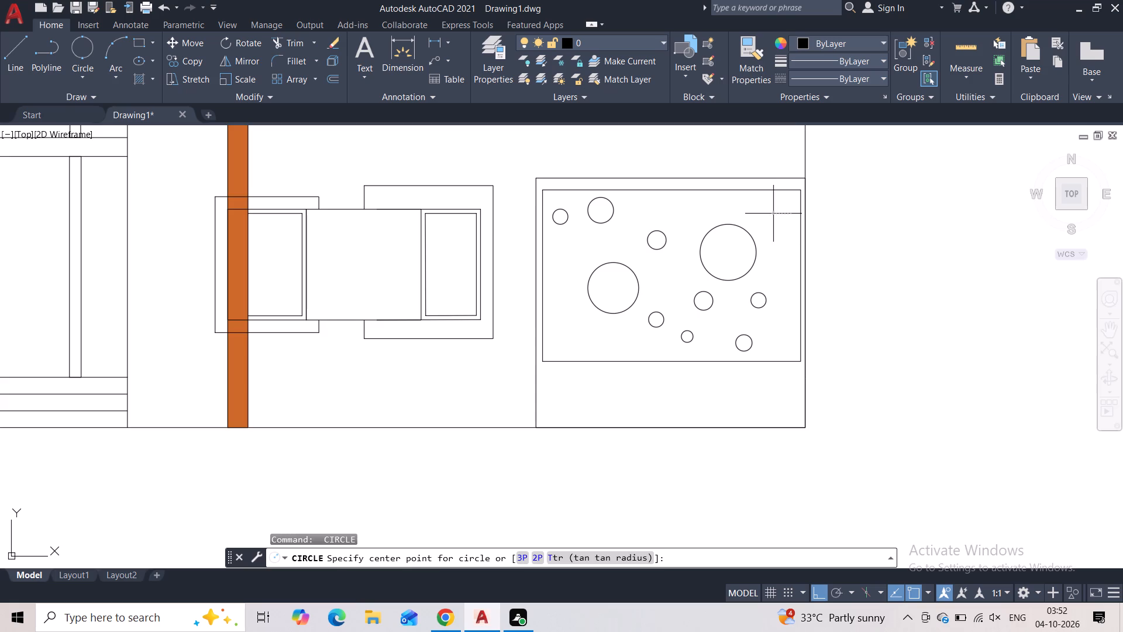
{"action": "left_click", "coordinate": [776, 219]}
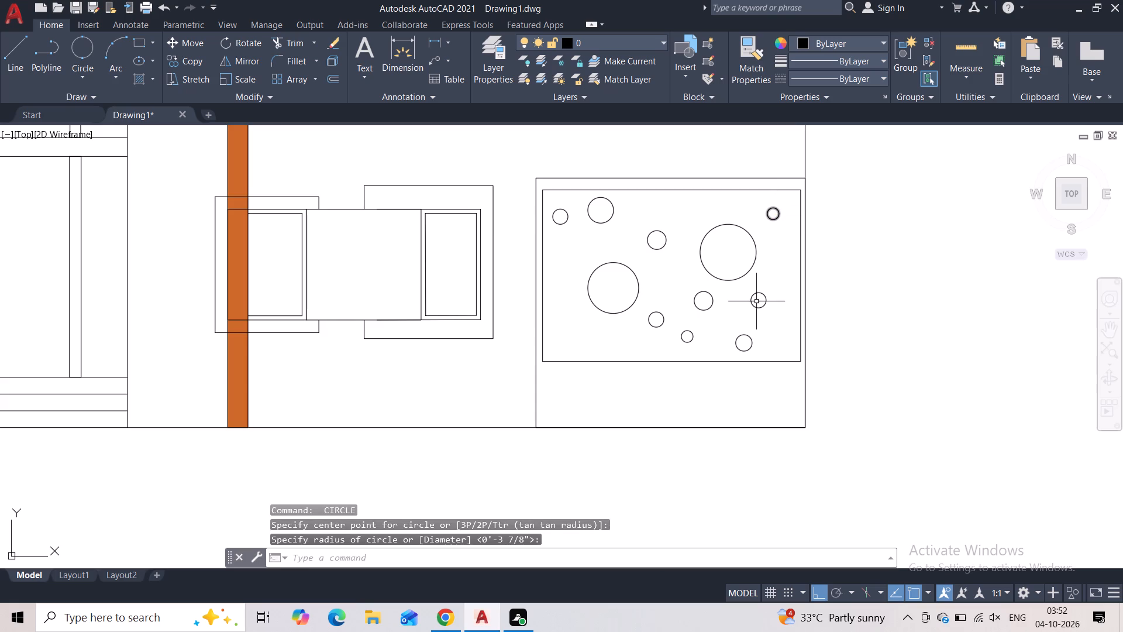
Draw three small circles at the panel's lower-left corner, above-left of the left large circle and near the upper edge, radii about 3 15/16", 1 11/16" and 1 11/16".
{"action": "key", "text": "space"}
{"action": "left_click", "coordinate": [574, 327]}
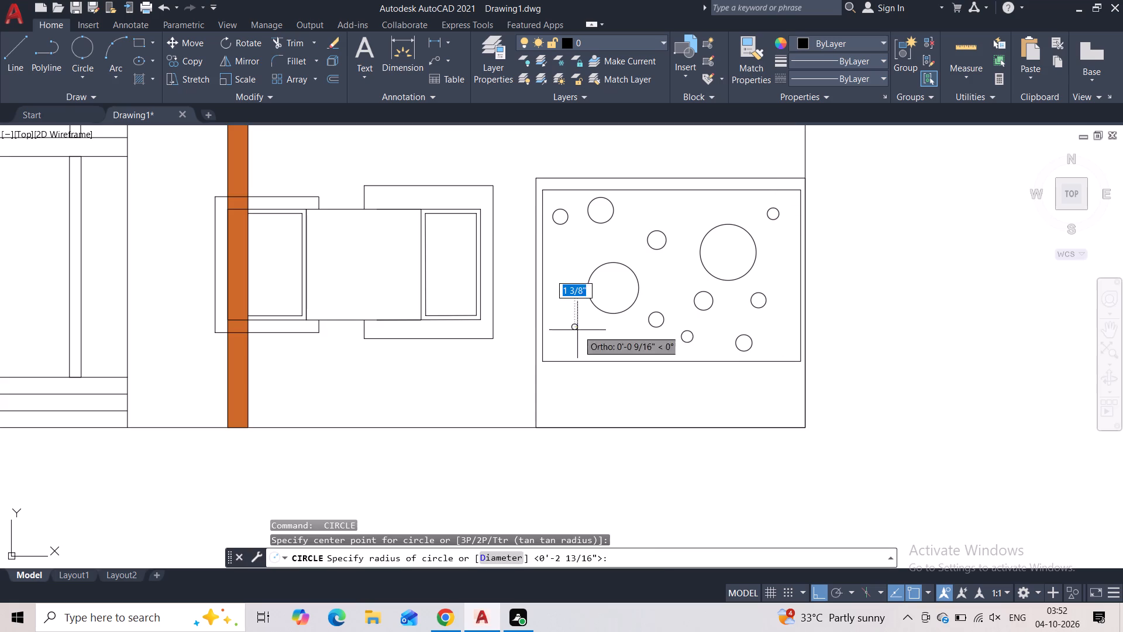
{"action": "left_click", "coordinate": [583, 333]}
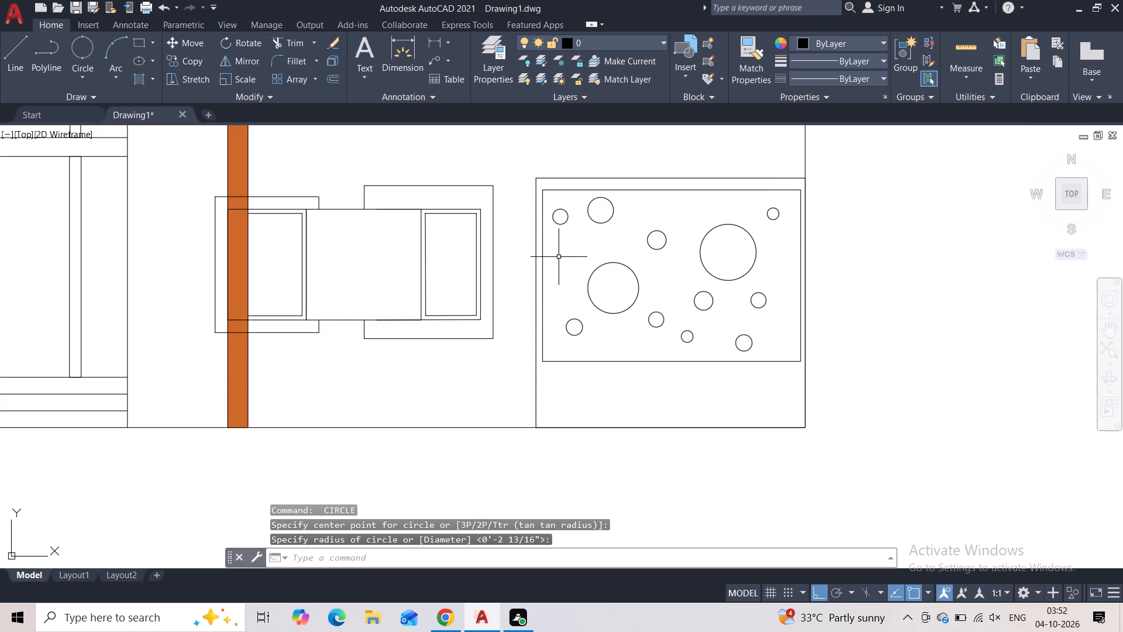
{"action": "key", "text": "space"}
{"action": "left_click", "coordinate": [567, 254]}
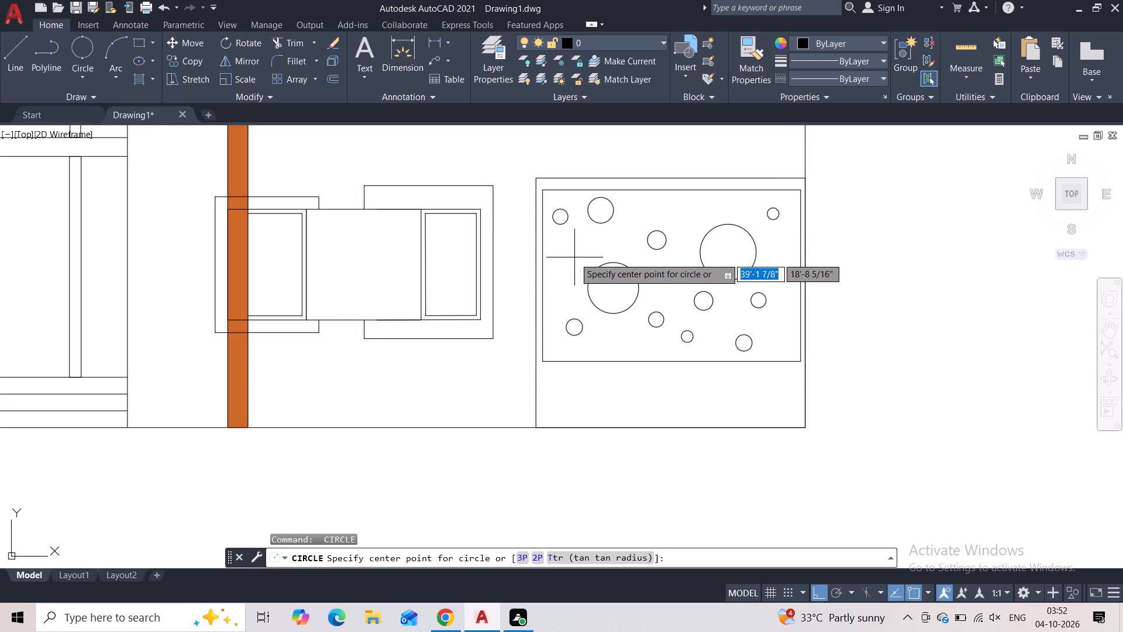
{"action": "left_click", "coordinate": [571, 255]}
{"action": "left_click", "coordinate": [573, 258]}
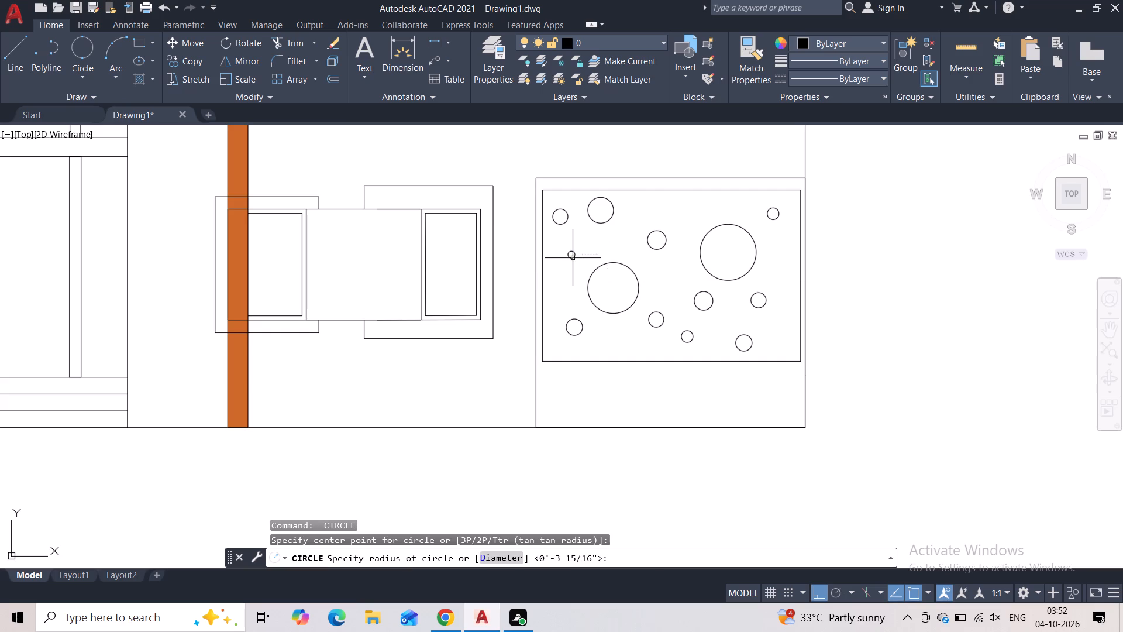
{"action": "key", "text": "space"}
{"action": "left_click", "coordinate": [688, 203]}
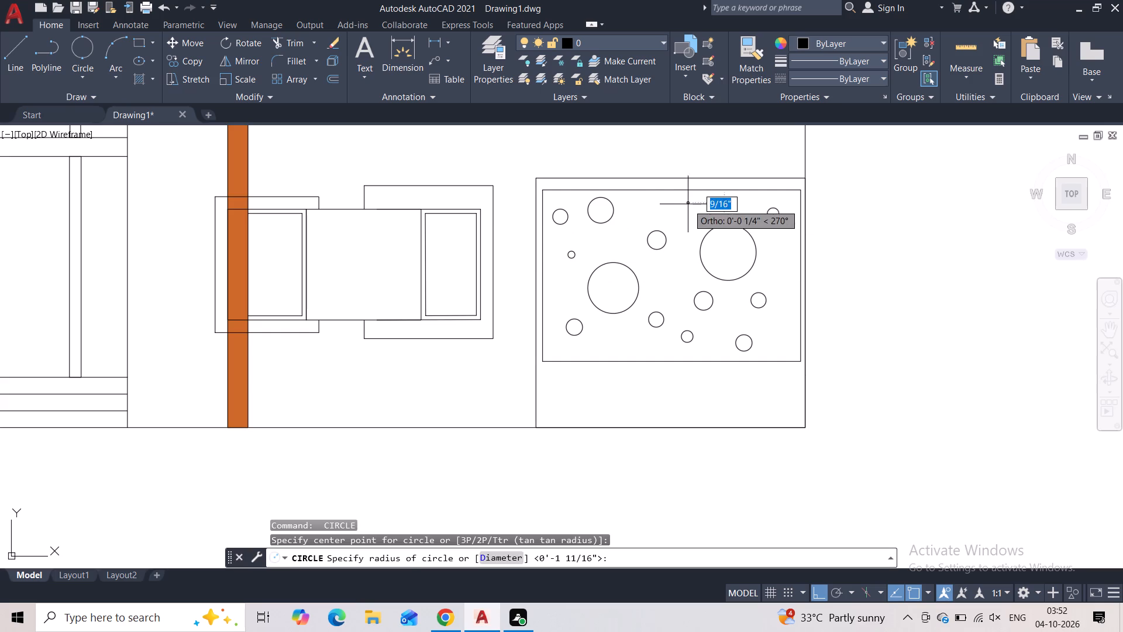
{"action": "left_click", "coordinate": [689, 207]}
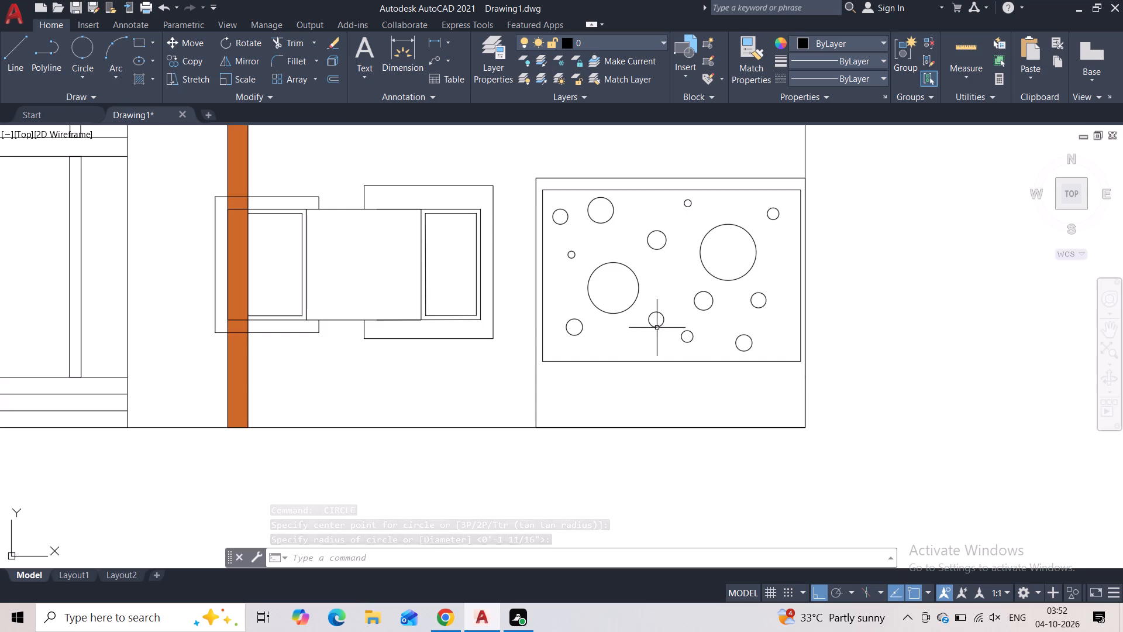
Draw two small circles, one below the left large circle with radius about 2 1/4", one near the panel's lower-right corner with radius about 1 3/8".
{"action": "key", "text": "c"}
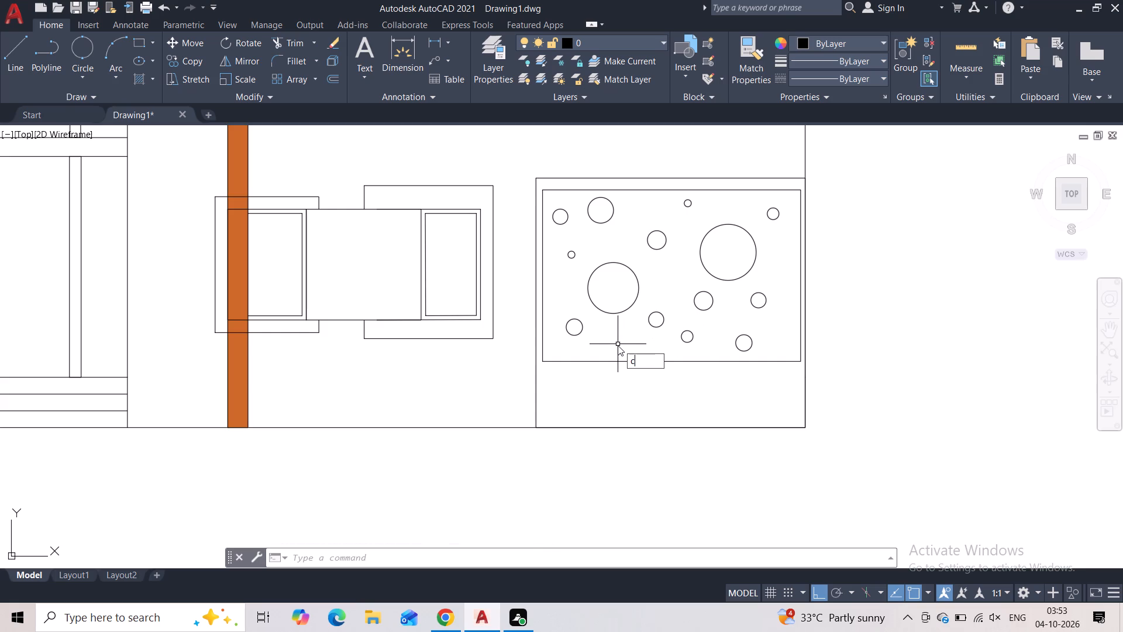
{"action": "key", "text": "BackSpace"}
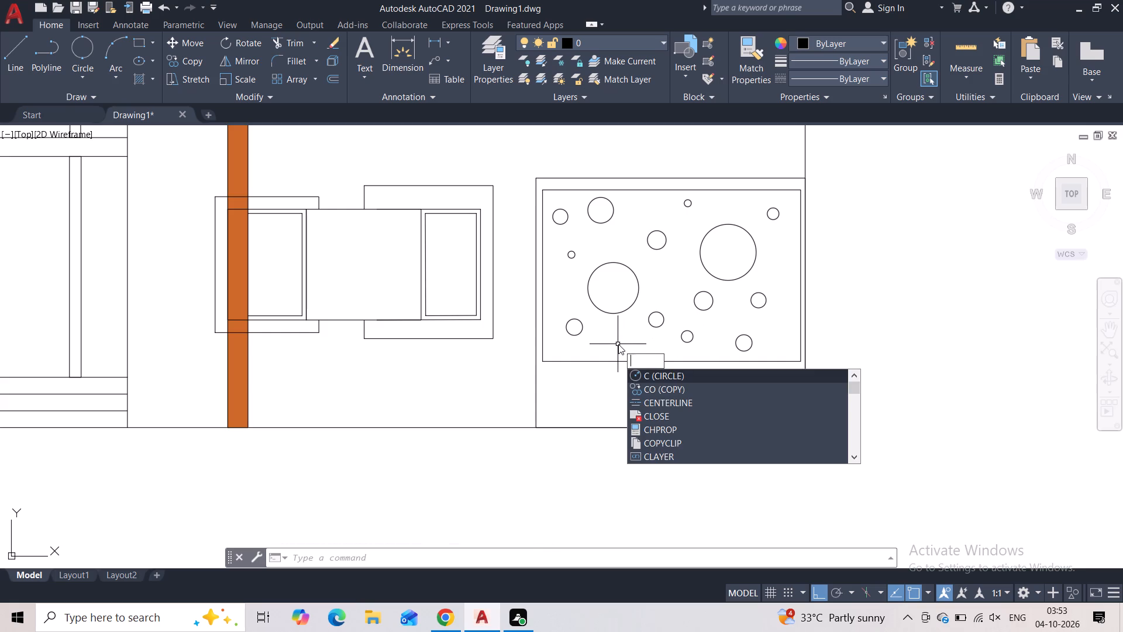
{"action": "key", "text": "Escape"}
{"action": "key", "text": "space"}
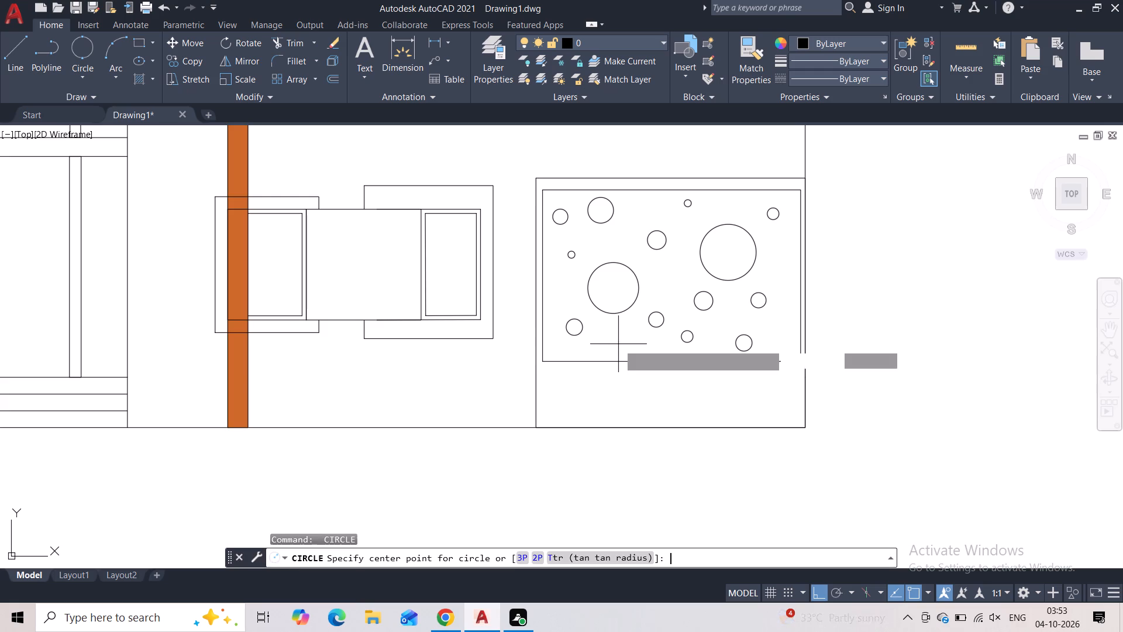
{"action": "left_click", "coordinate": [622, 347]}
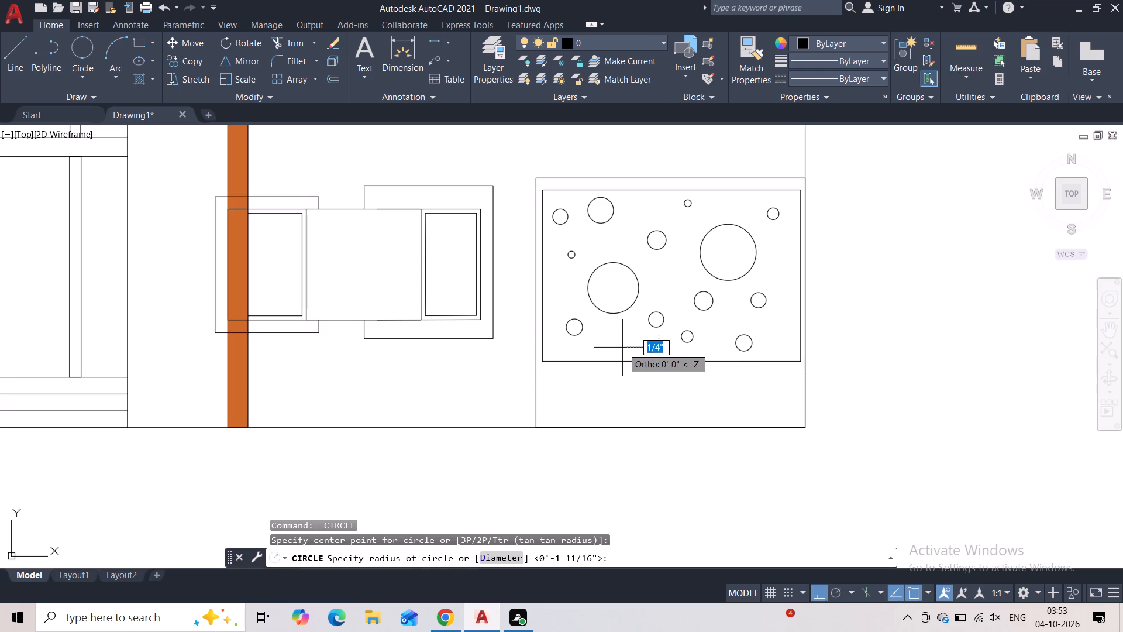
{"action": "left_click", "coordinate": [623, 352]}
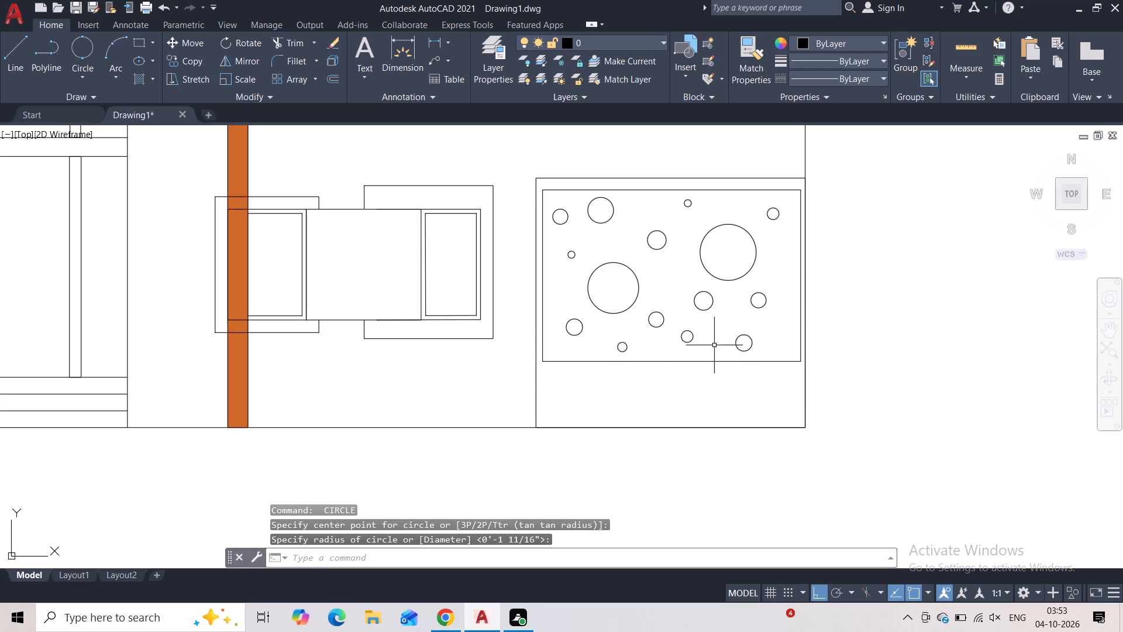
{"action": "key", "text": "space"}
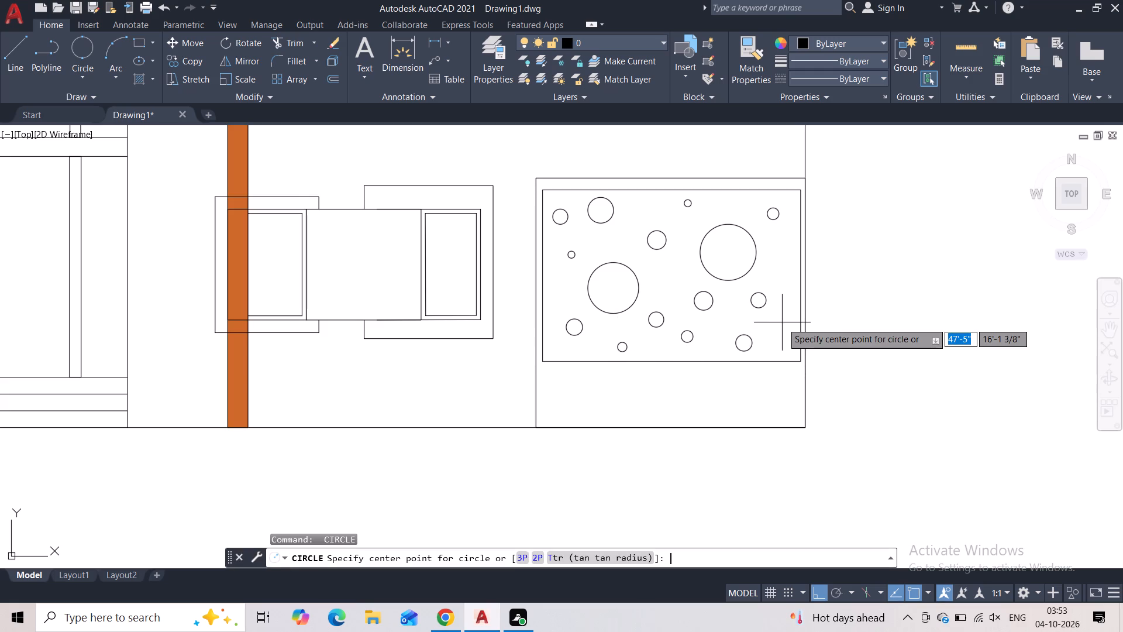
{"action": "left_click", "coordinate": [783, 322]}
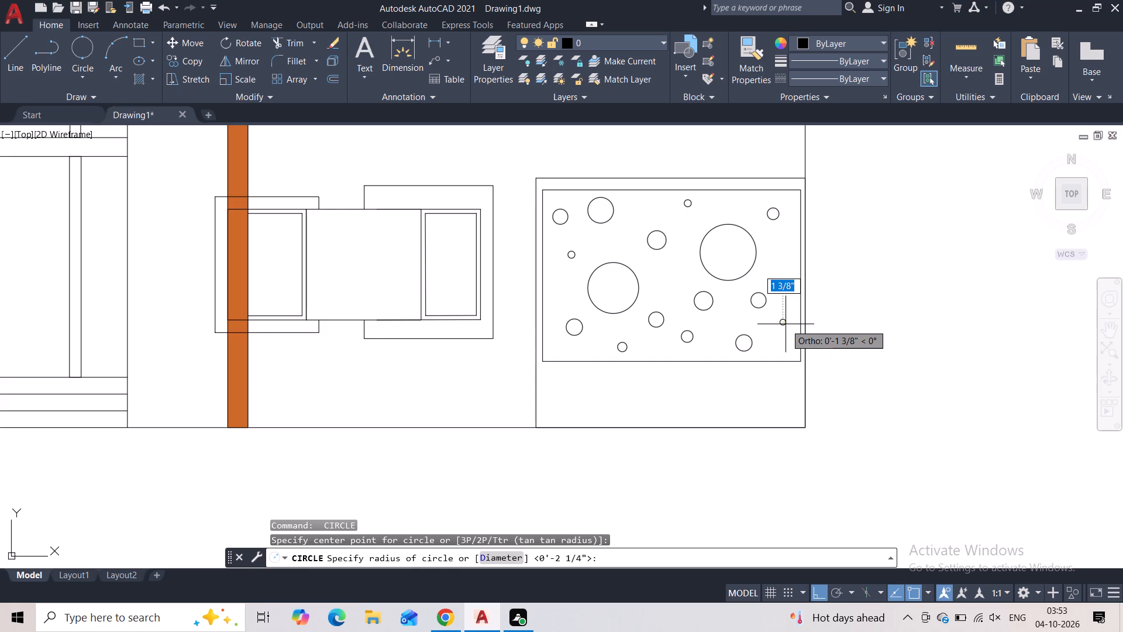
{"action": "left_click", "coordinate": [786, 324]}
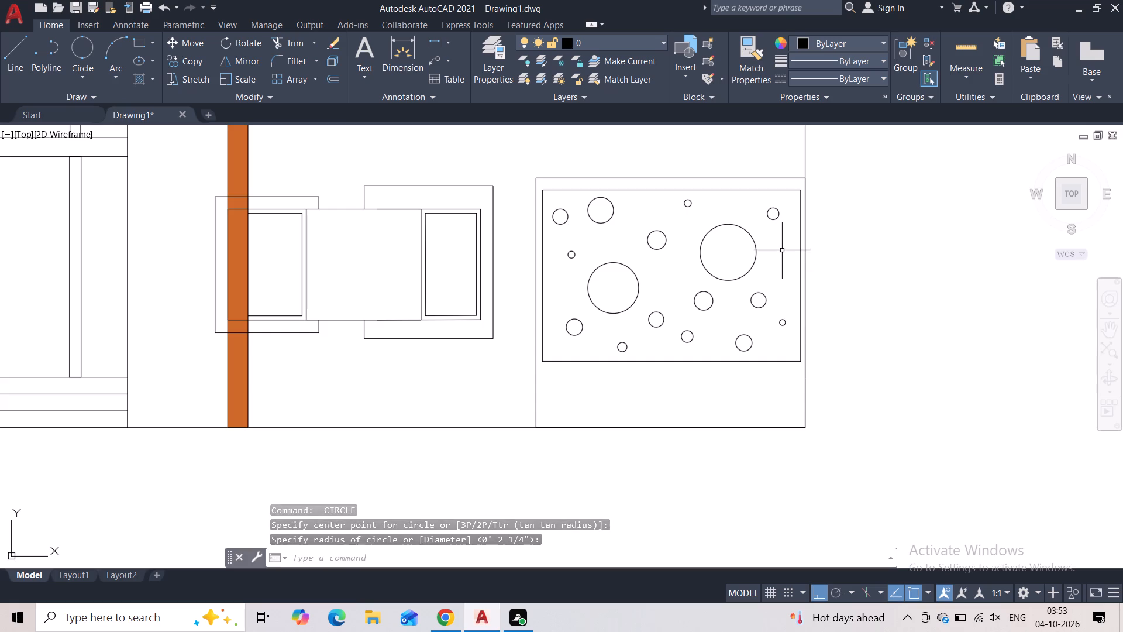
Hatch the lower-right panel around its circles with a solid fill in colour 205,105,40.
{"action": "key", "text": "h"}
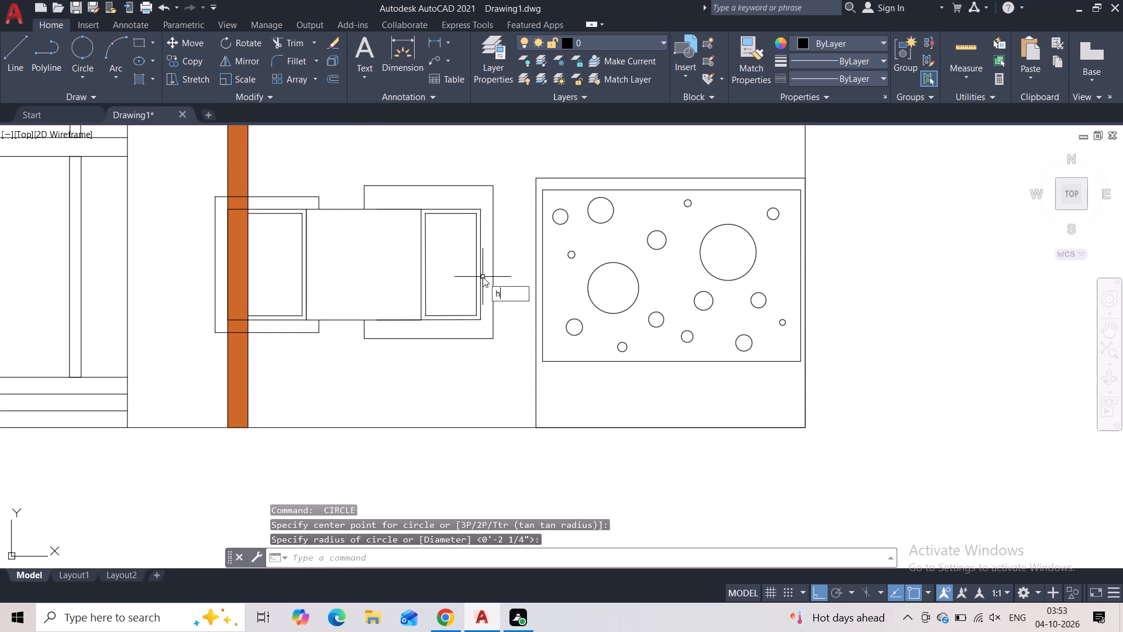
{"action": "left_click", "coordinate": [515, 307]}
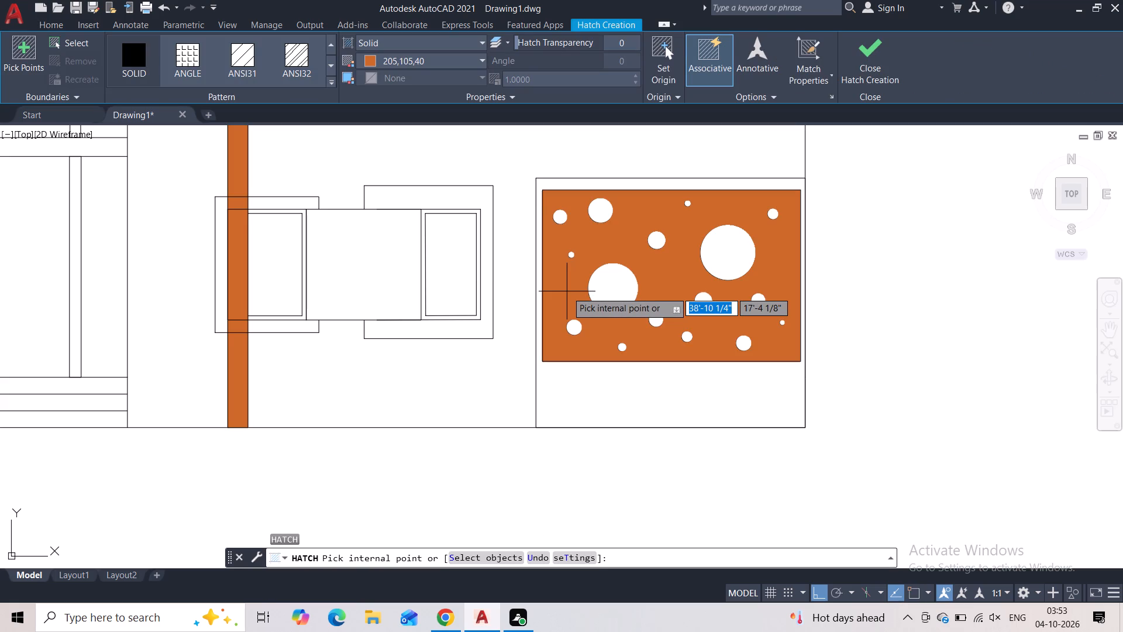
{"action": "left_click", "coordinate": [567, 291]}
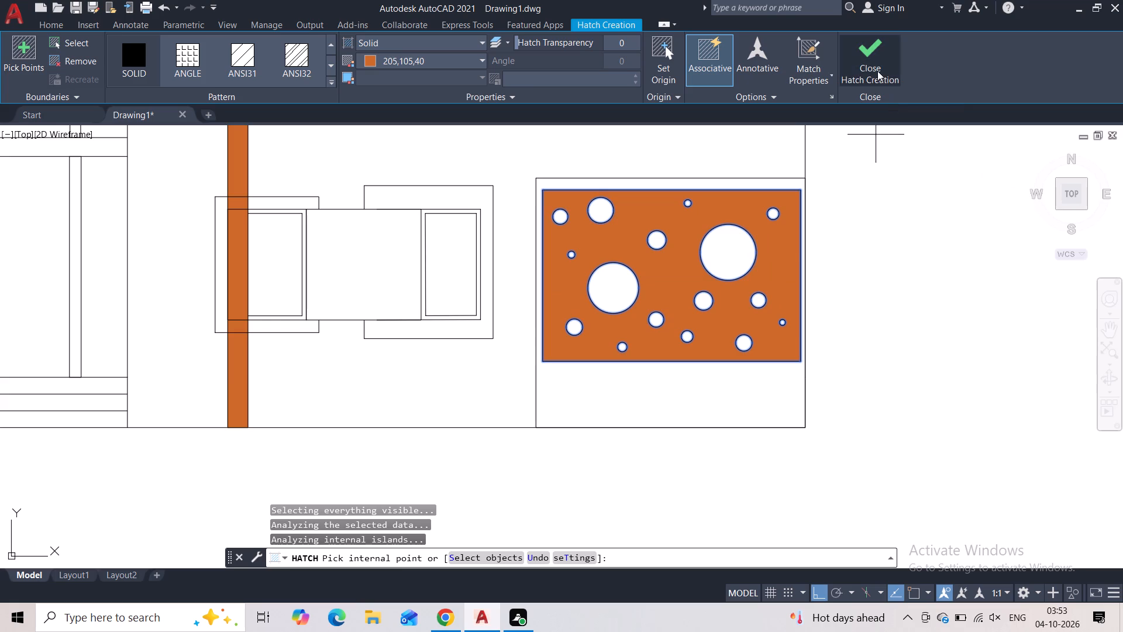
{"action": "left_click", "coordinate": [877, 71]}
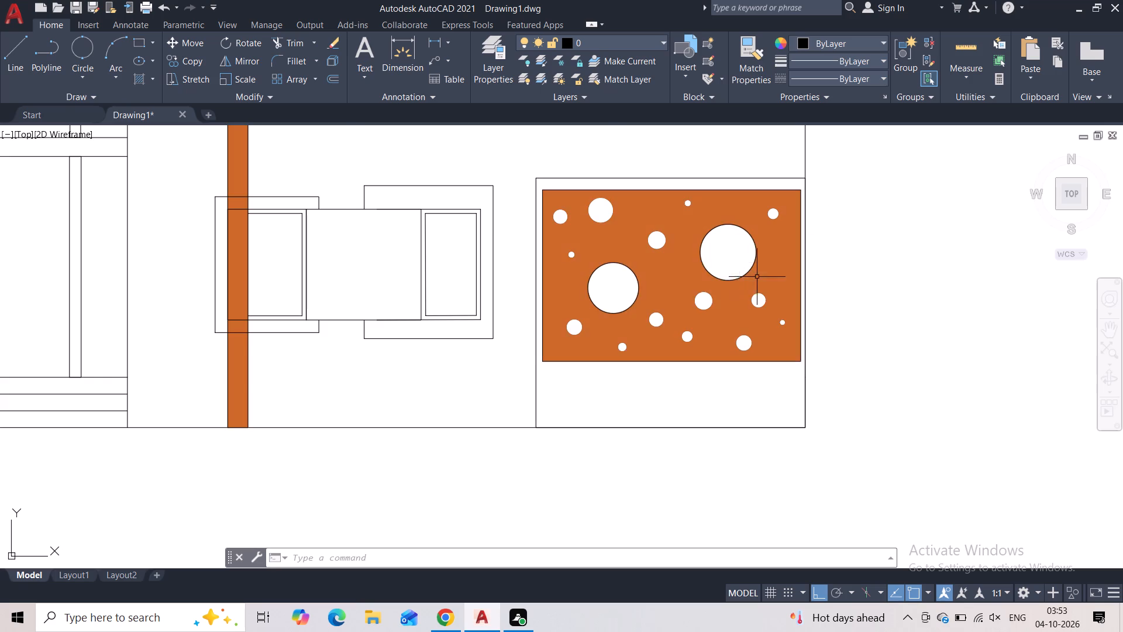
In the upper box's left bay, draw a two-point circle about 2'-5 3/4" in diameter and, to its upper right, one about 1'-5 15/16" in radius.
{"action": "scroll", "coordinate": [758, 277], "scroll_direction": "down", "scroll_amount": 2}
{"action": "middle_click_drag", "start_coordinate": [832, 238], "coordinate": [850, 382]}
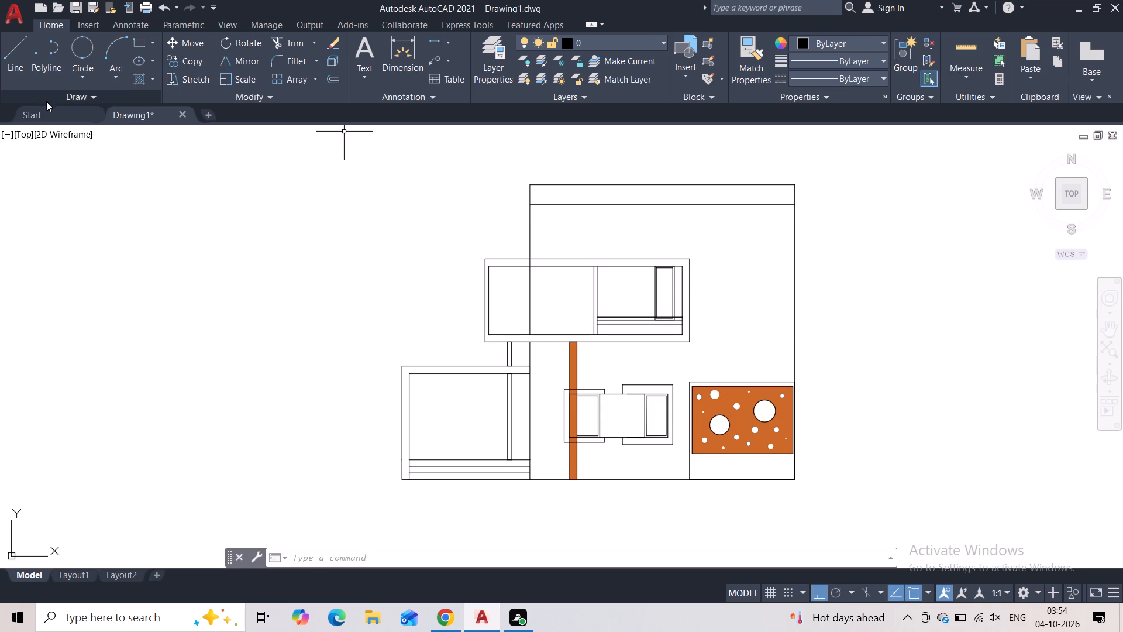
{"action": "left_click", "coordinate": [83, 78]}
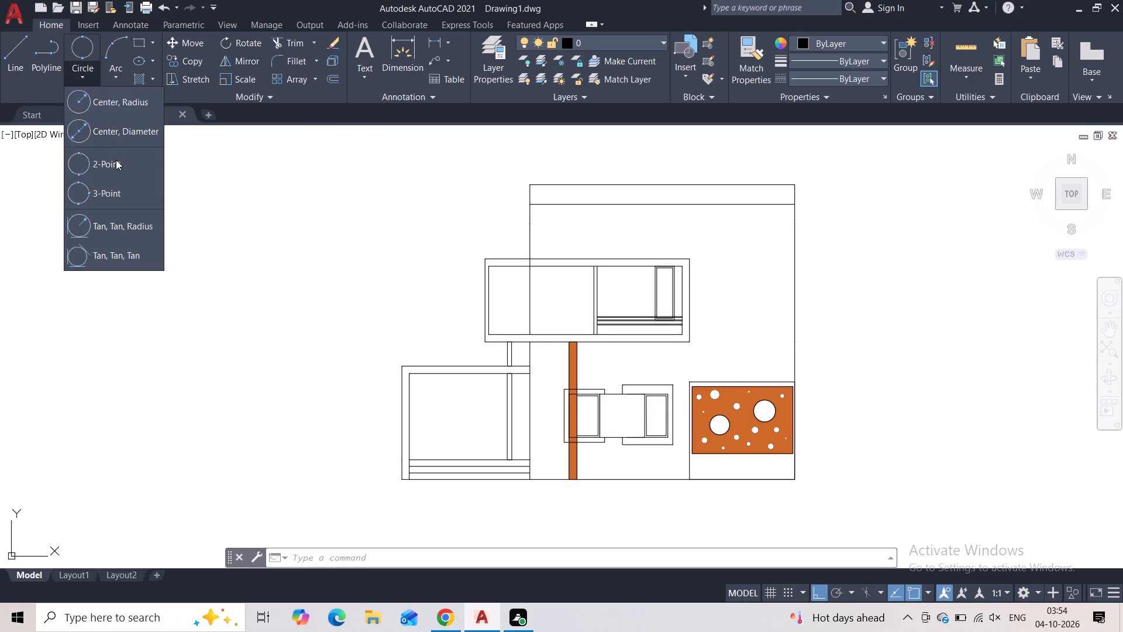
{"action": "left_click", "coordinate": [112, 163]}
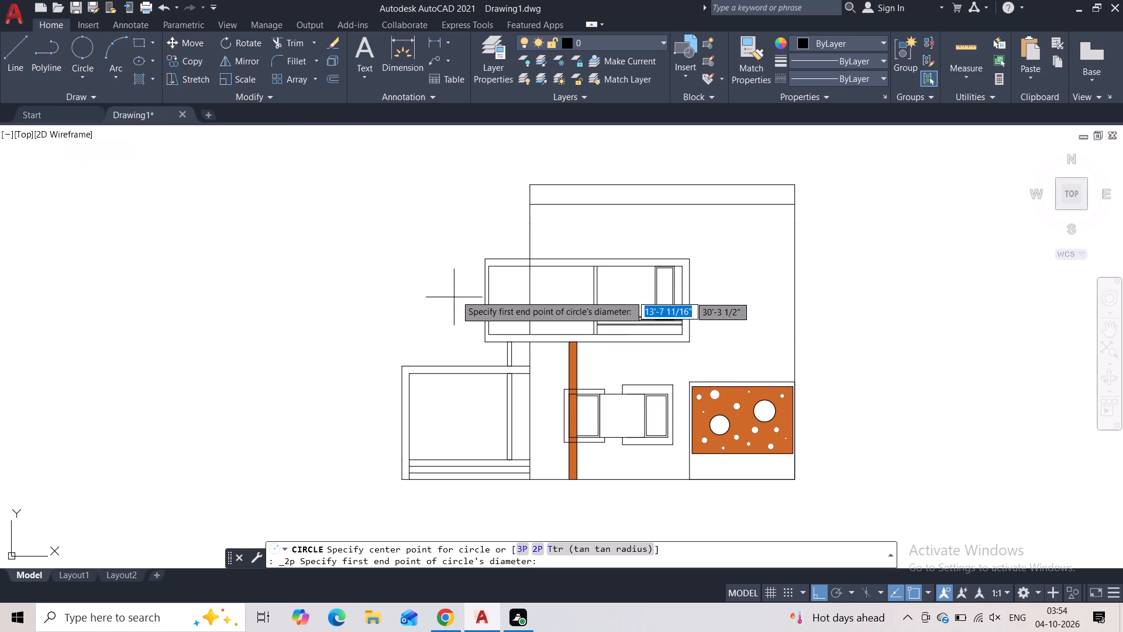
{"action": "scroll", "coordinate": [501, 298], "scroll_direction": "up", "scroll_amount": 2}
{"action": "left_click", "coordinate": [505, 303]}
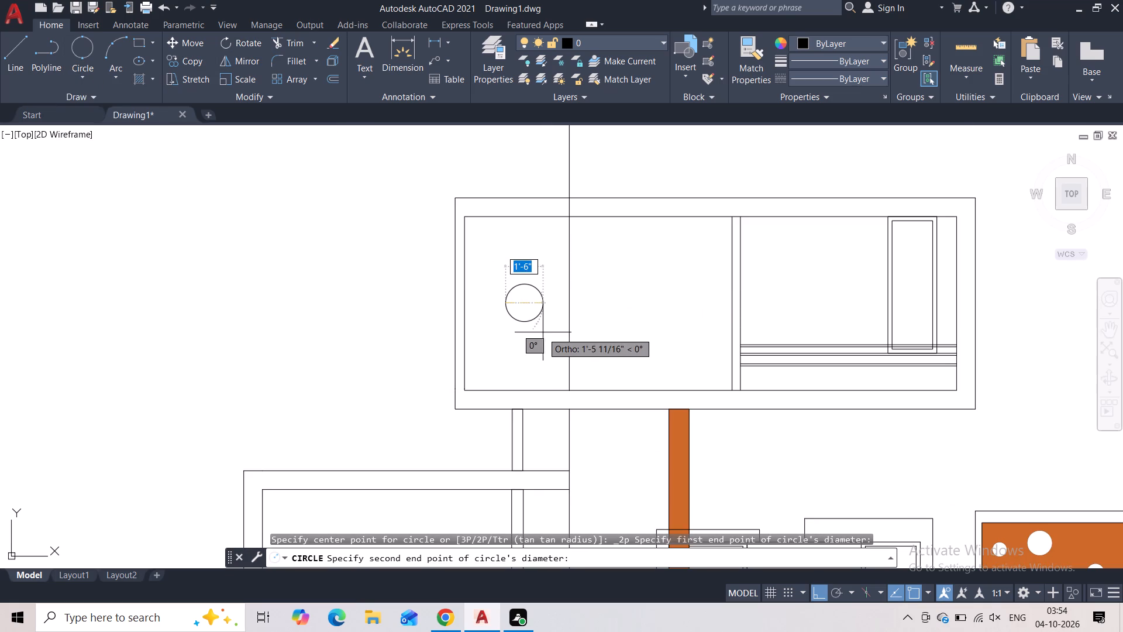
{"action": "left_click", "coordinate": [553, 365]}
{"action": "scroll", "coordinate": [576, 263], "scroll_direction": "down", "scroll_amount": 2}
{"action": "key", "text": "space"}
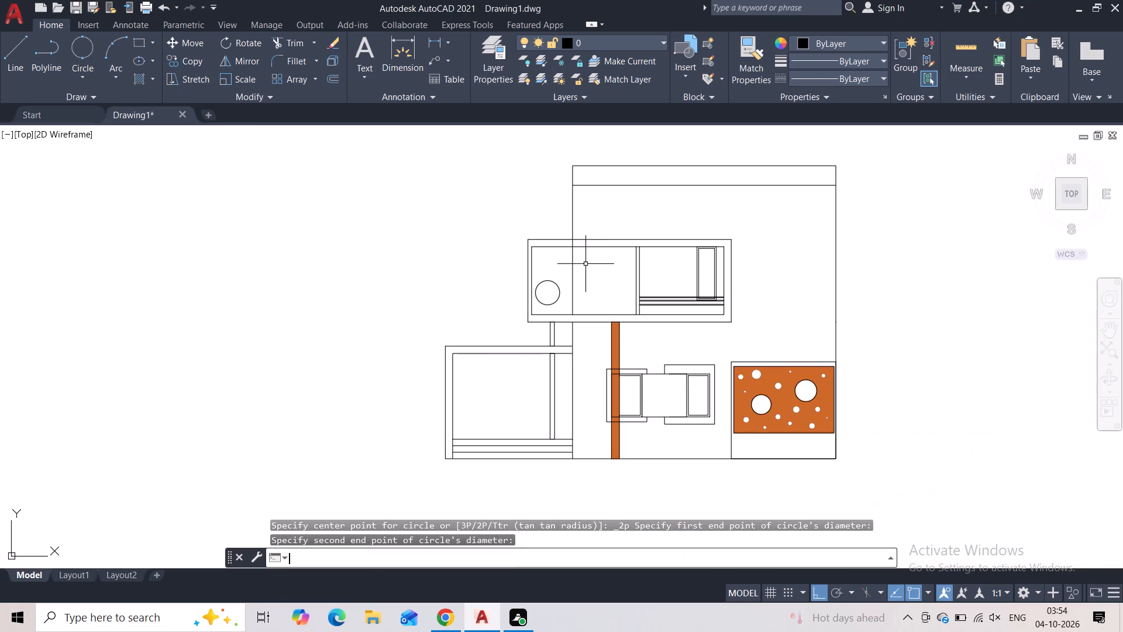
{"action": "left_click", "coordinate": [604, 274]}
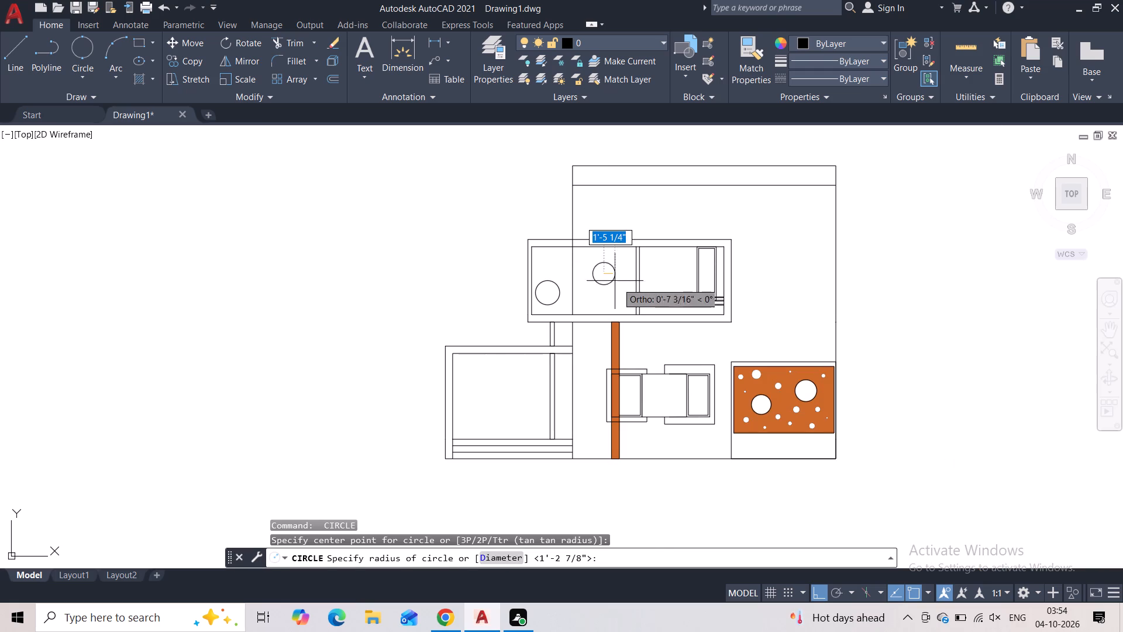
{"action": "left_click", "coordinate": [618, 285]}
Draw three small circles along the top of the upper box's left bay, with radii about 4 1/4", 8 7/16" and 3 11/16".
{"action": "scroll", "coordinate": [543, 257], "scroll_direction": "up", "scroll_amount": 2}
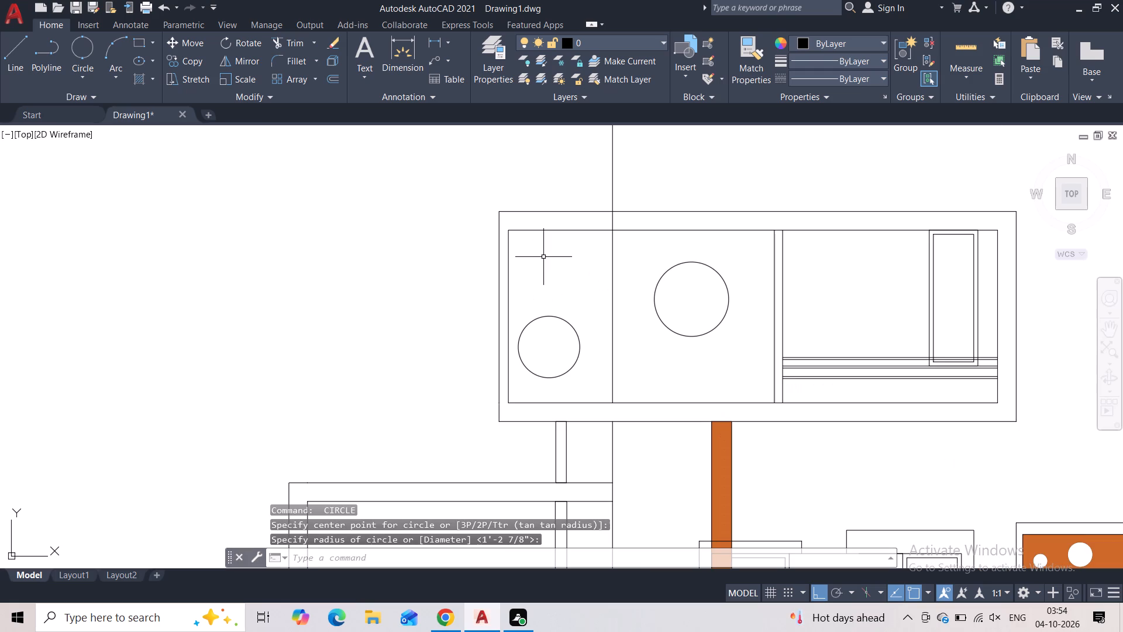
{"action": "key", "text": "space"}
{"action": "left_click", "coordinate": [542, 252]}
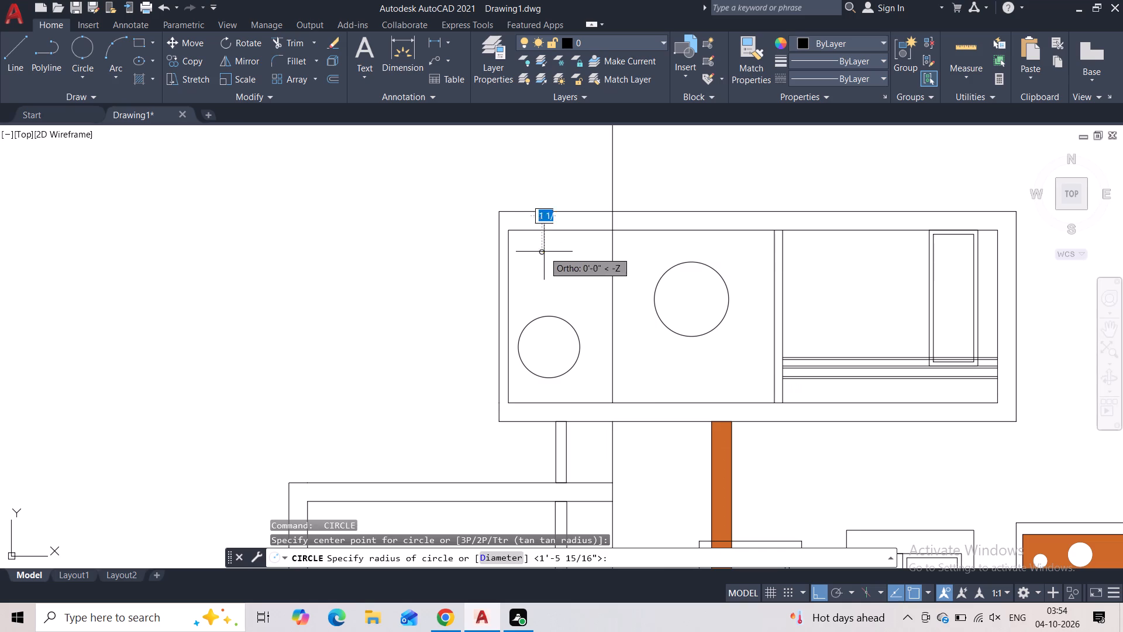
{"action": "left_click", "coordinate": [550, 253]}
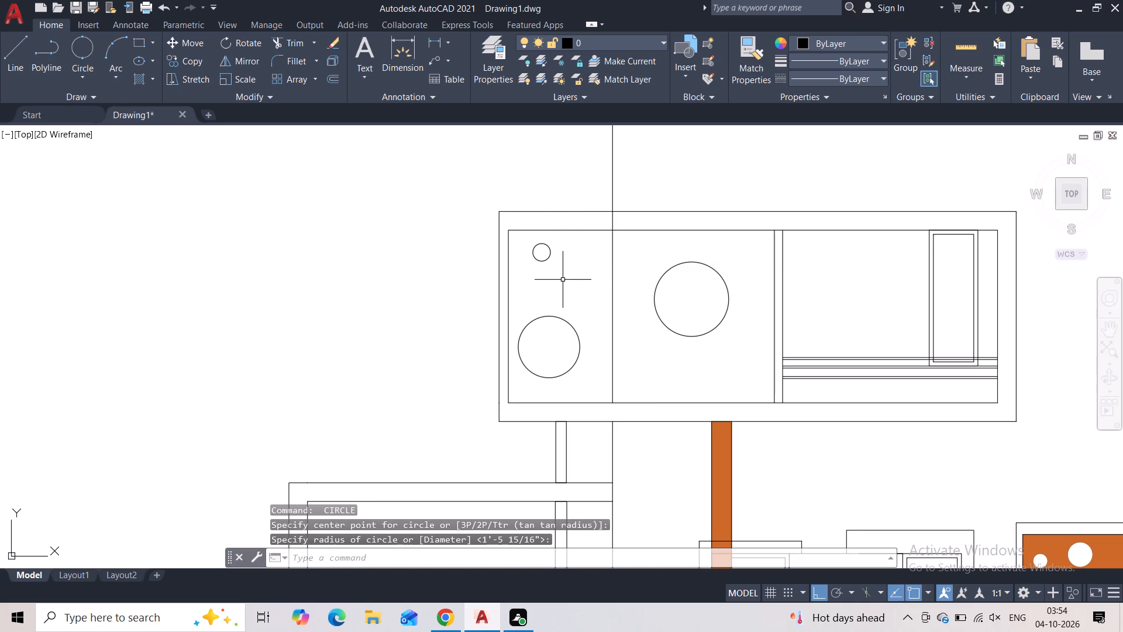
{"action": "key", "text": "space"}
{"action": "left_click", "coordinate": [581, 267]}
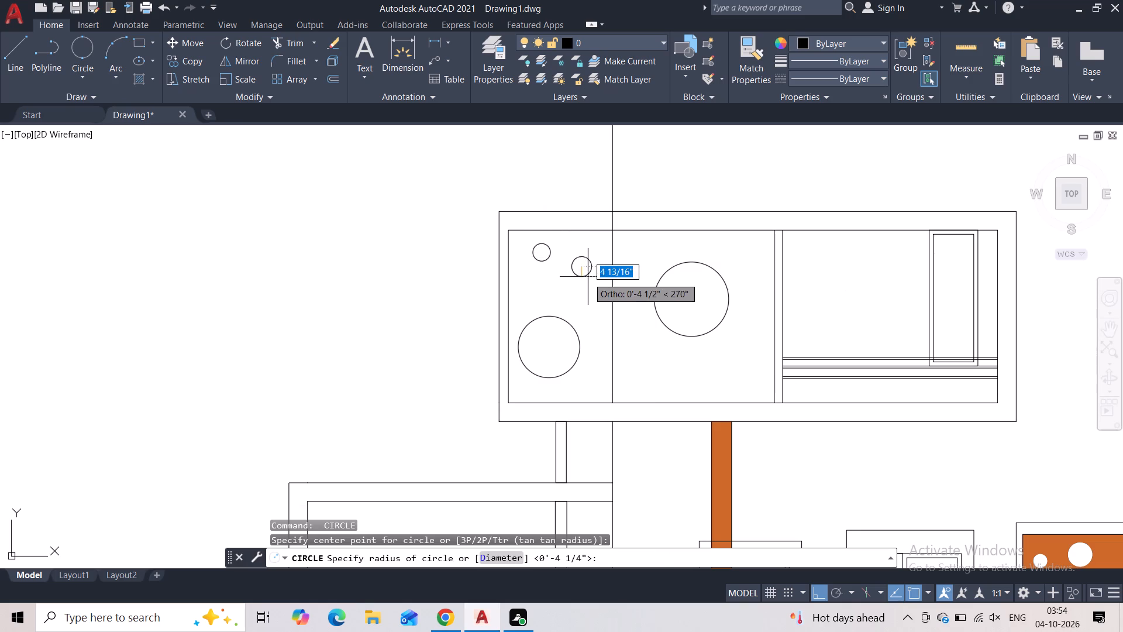
{"action": "left_click", "coordinate": [593, 284]}
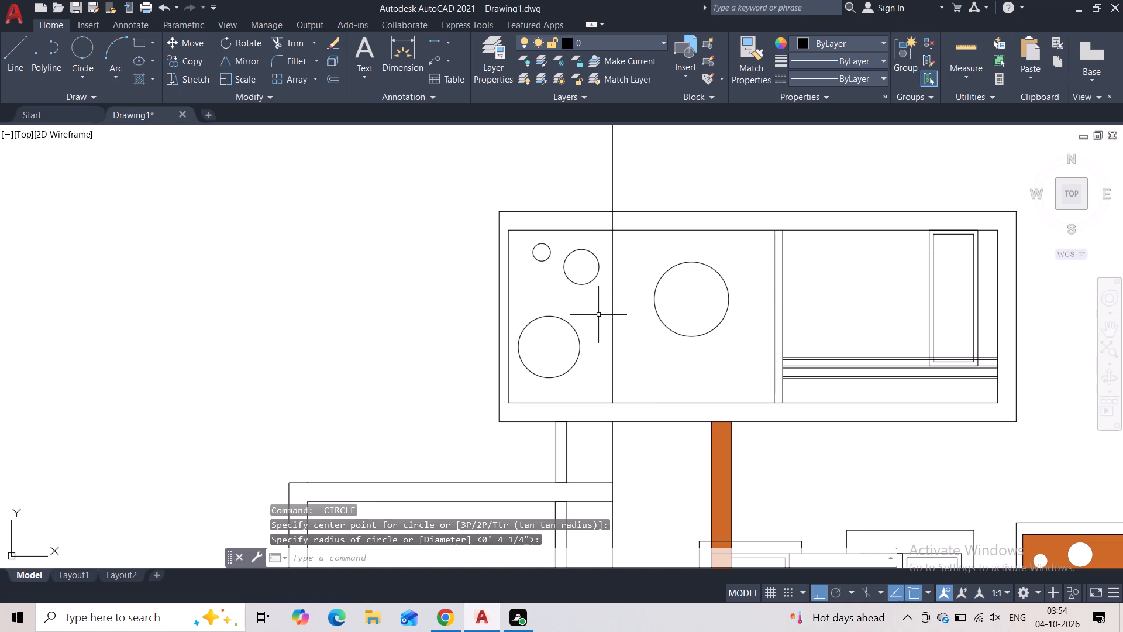
{"action": "key", "text": "space"}
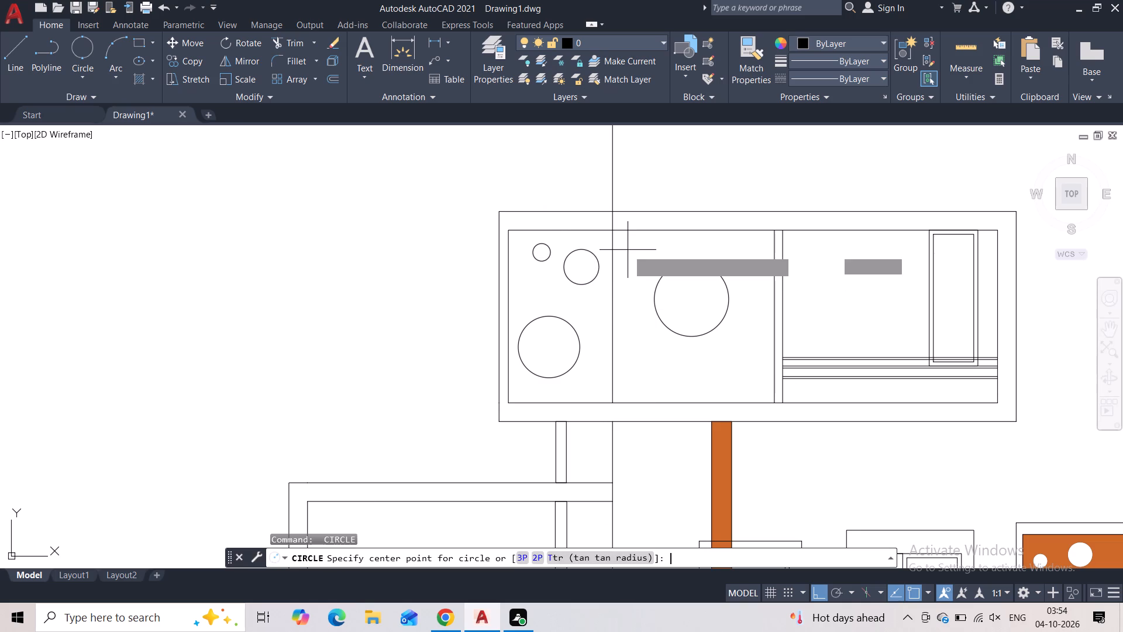
{"action": "left_click", "coordinate": [628, 250]}
{"action": "left_click", "coordinate": [629, 249]}
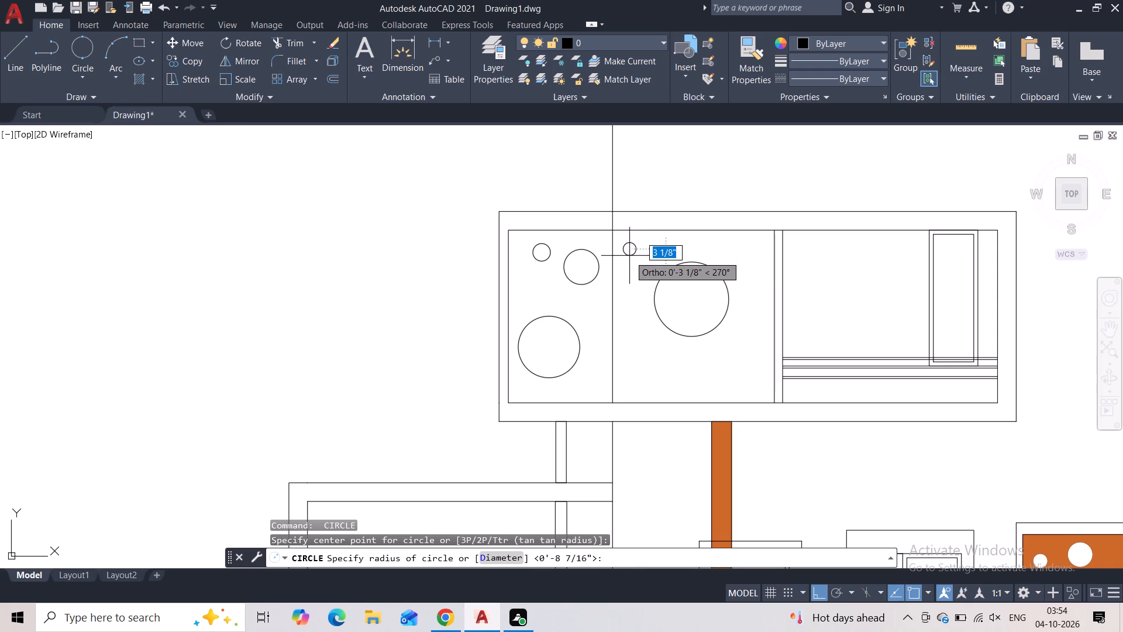
{"action": "left_click", "coordinate": [630, 257]}
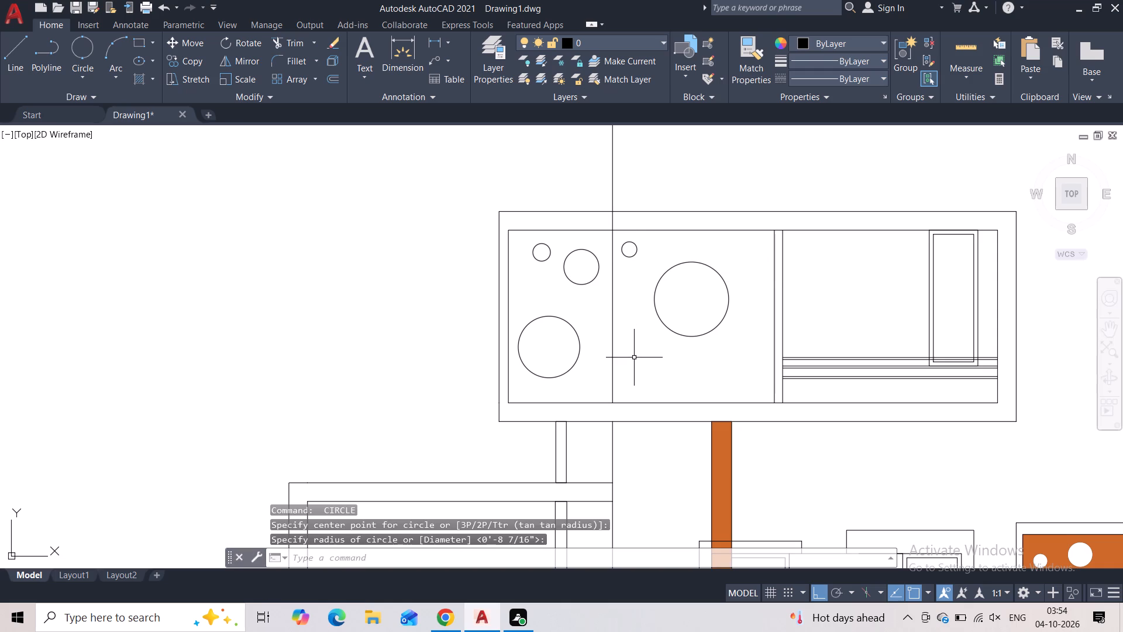
Draw two small circles below the bay's largest circle, one to its lower left with radius about 5 15/16" and one directly beneath it.
{"action": "key", "text": "space"}
{"action": "left_click", "coordinate": [634, 358]}
{"action": "left_click", "coordinate": [635, 351]}
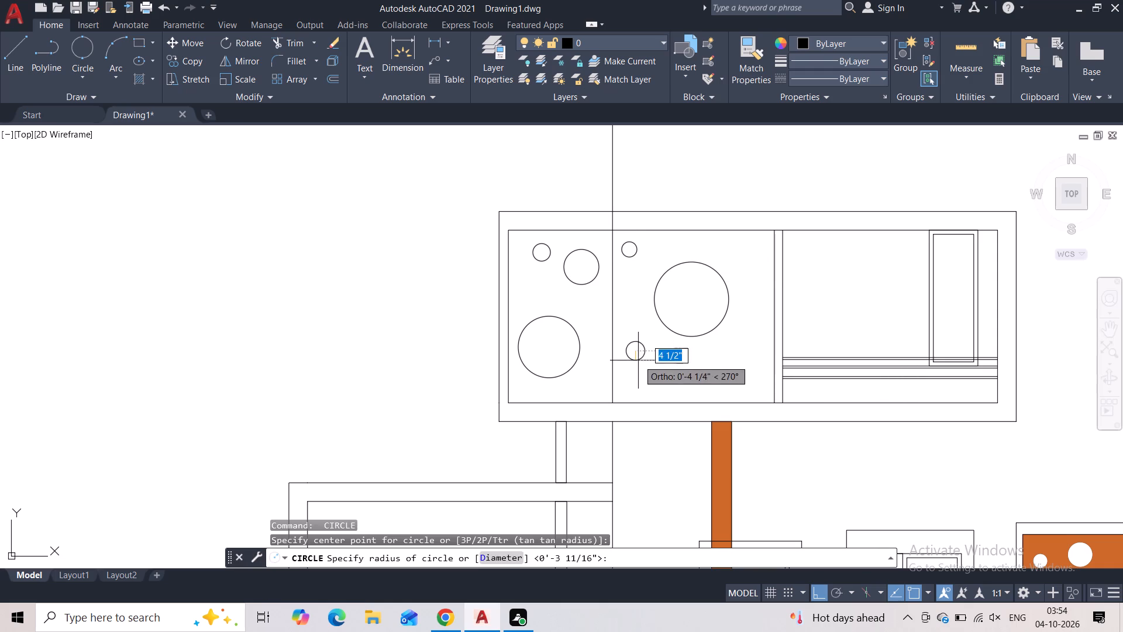
{"action": "left_click", "coordinate": [641, 363]}
{"action": "key", "text": "space"}
{"action": "left_click", "coordinate": [697, 372]}
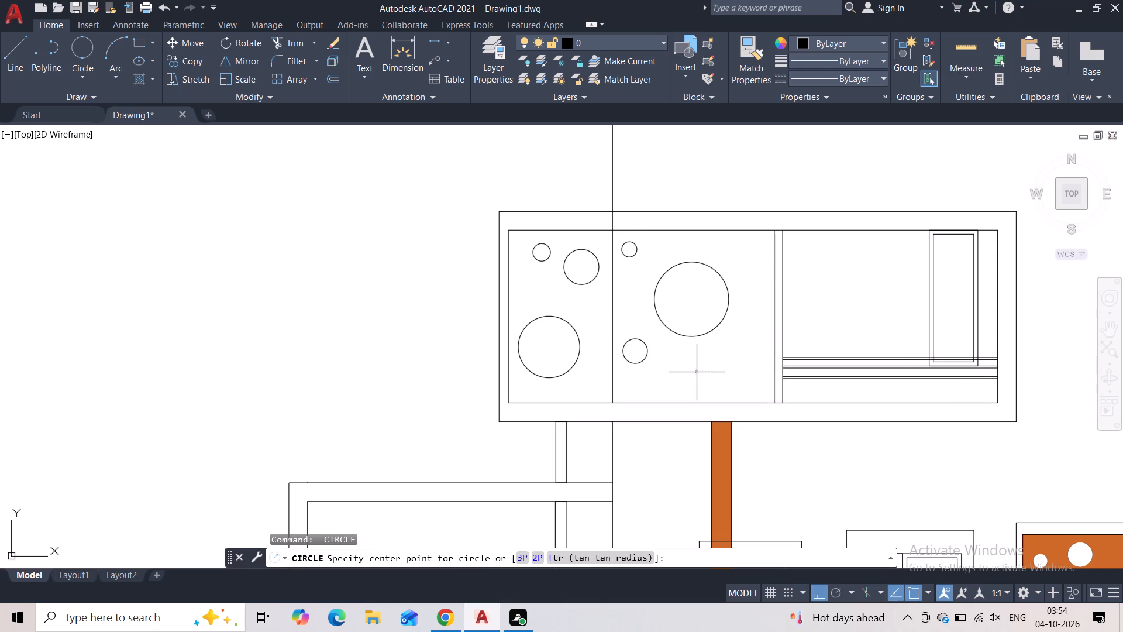
{"action": "left_click", "coordinate": [707, 379]}
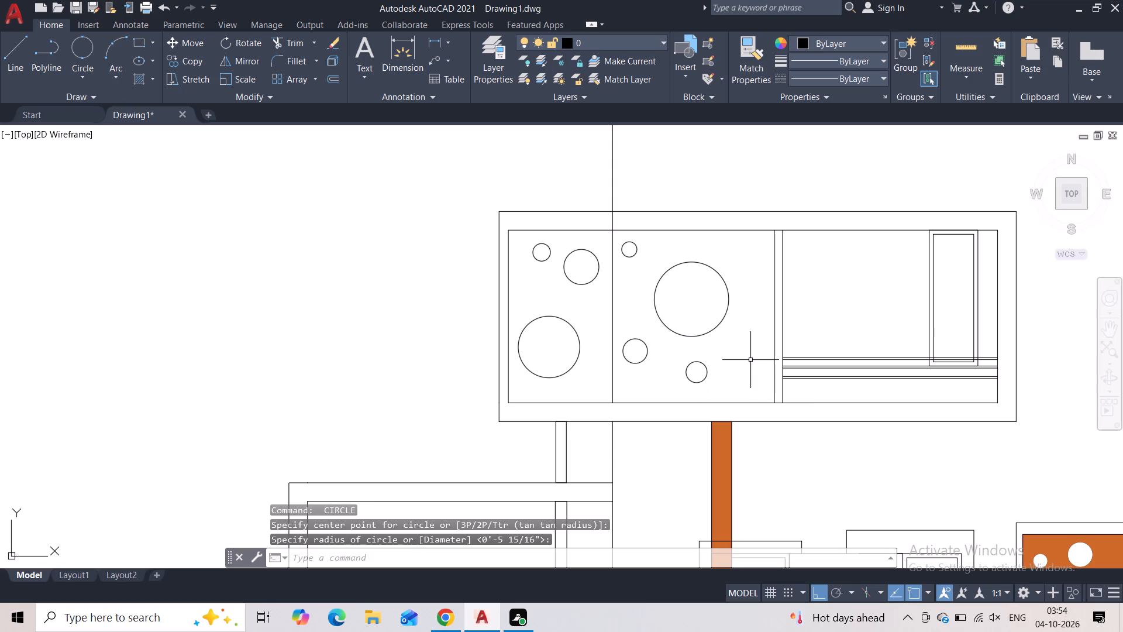
Draw three small circles around the upper box's largest circle: upper right about 4 1/4" radius, lower right 3 15/16", and left 2 13/16".
{"action": "key", "text": "space"}
{"action": "left_click", "coordinate": [736, 249]}
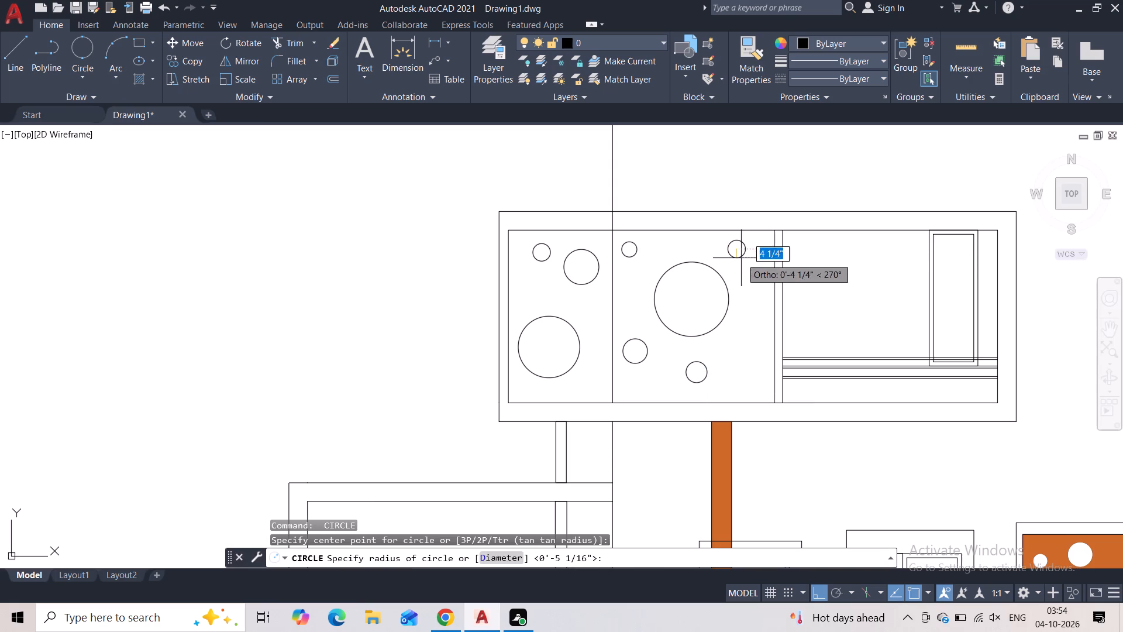
{"action": "left_click", "coordinate": [741, 258]}
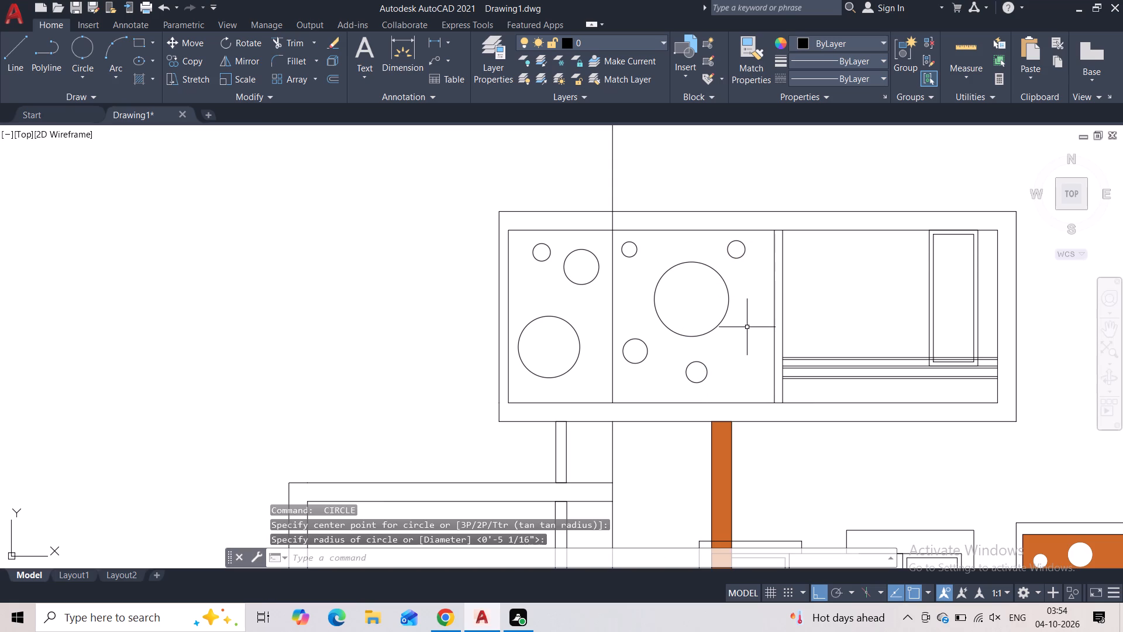
{"action": "key", "text": "space"}
{"action": "left_click", "coordinate": [747, 327]}
{"action": "left_click", "coordinate": [750, 335]}
{"action": "scroll", "coordinate": [573, 313], "scroll_direction": "down", "scroll_amount": 2}
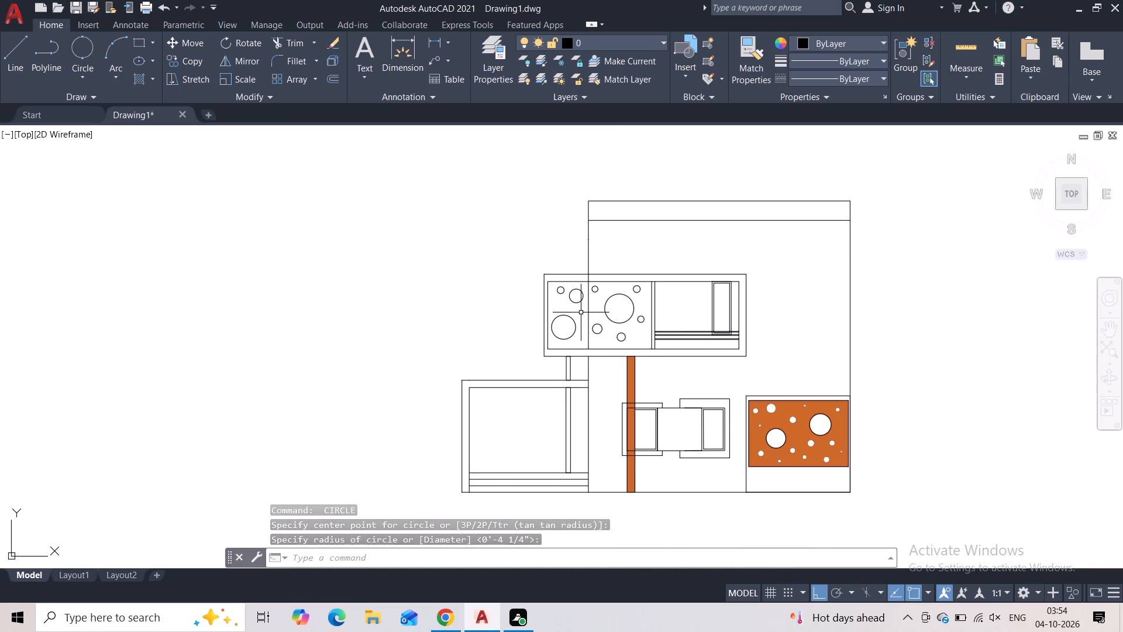
{"action": "scroll", "coordinate": [585, 310], "scroll_direction": "up", "scroll_amount": 2}
{"action": "key", "text": "space"}
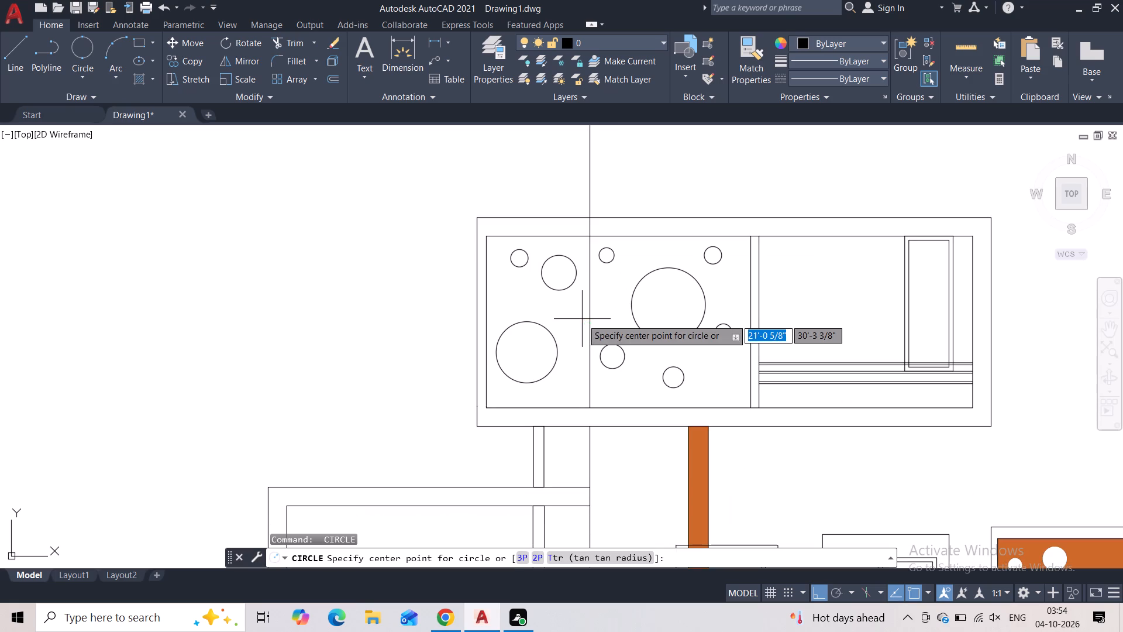
{"action": "left_click", "coordinate": [581, 320]}
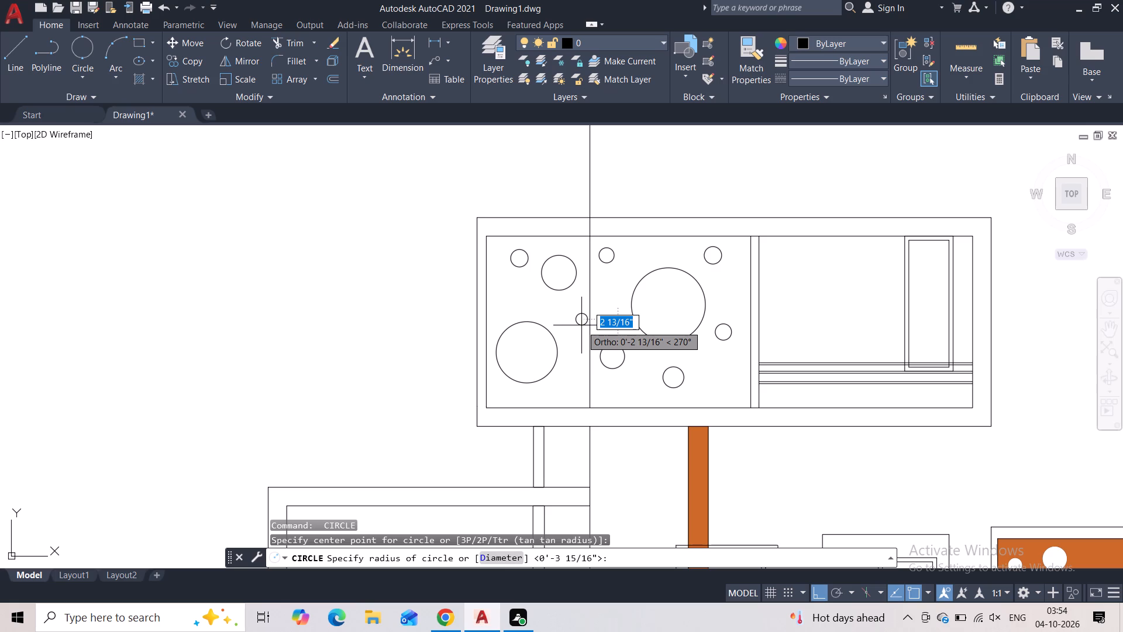
{"action": "left_click", "coordinate": [581, 325]}
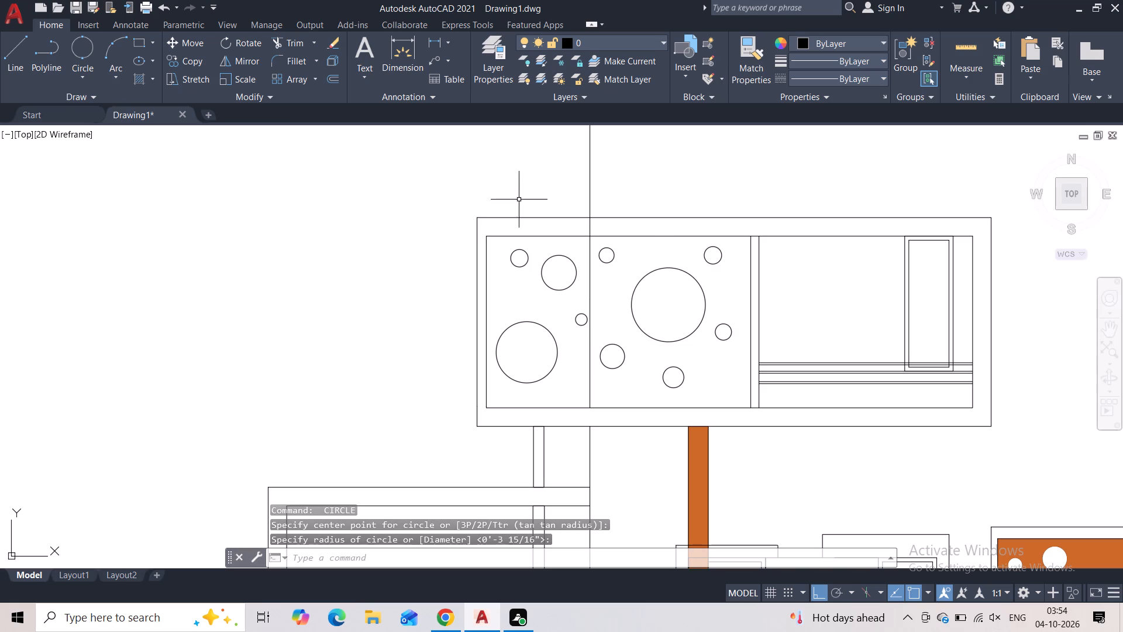
Hatch both parts of the upper box's left bay around their circles with a solid fill in colour 205,105,40.
{"action": "key", "text": "h"}
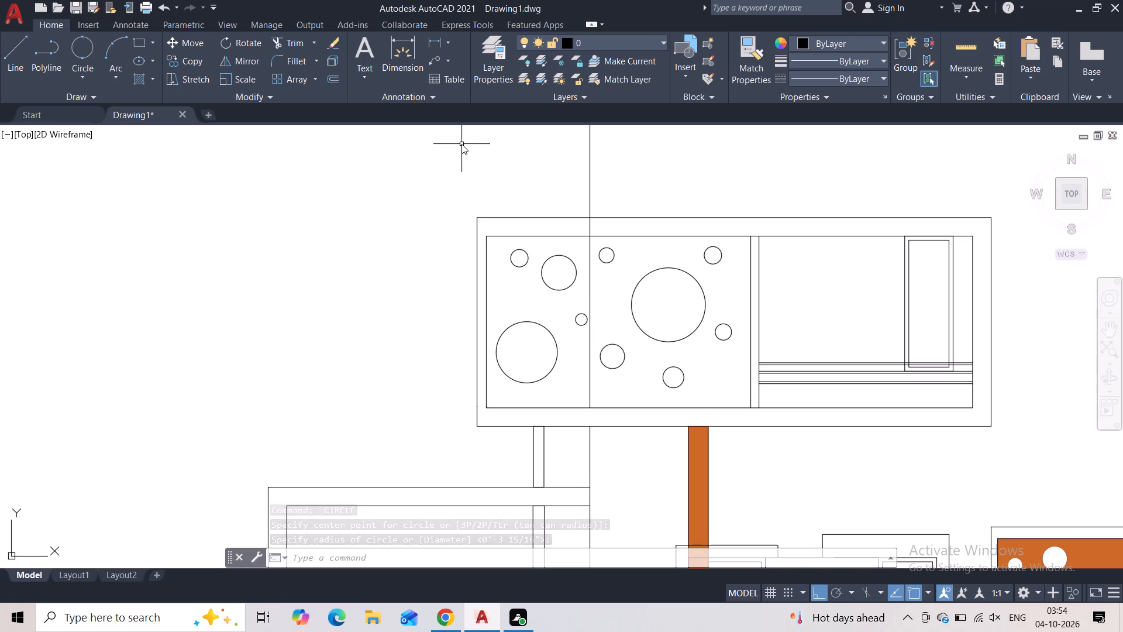
{"action": "left_click", "coordinate": [506, 171]}
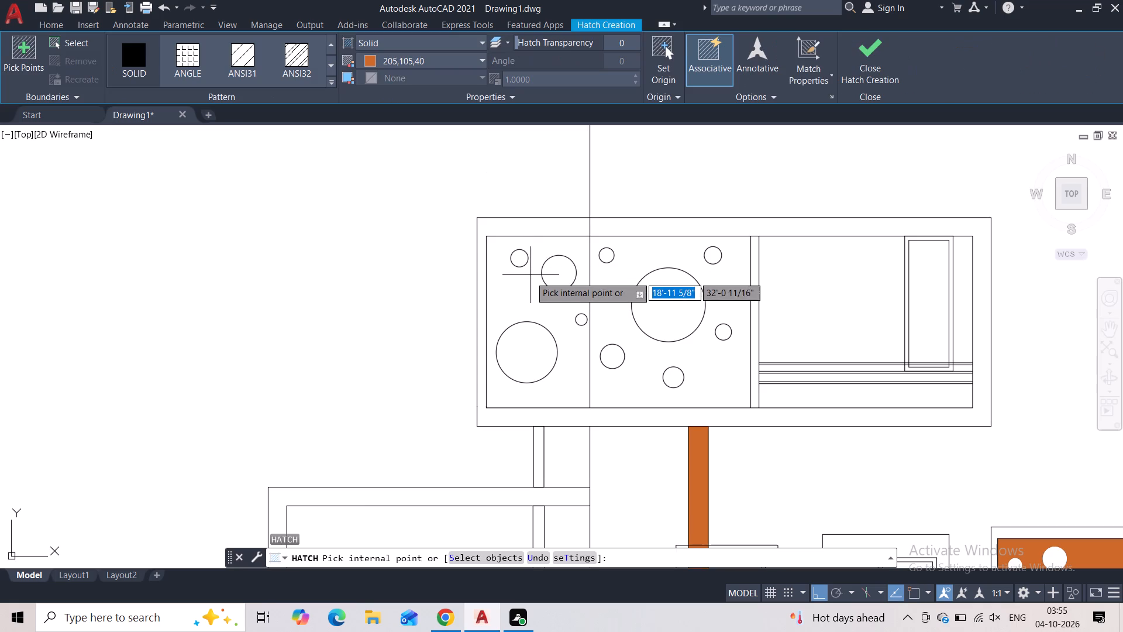
{"action": "left_click", "coordinate": [522, 287]}
{"action": "left_click", "coordinate": [601, 294]}
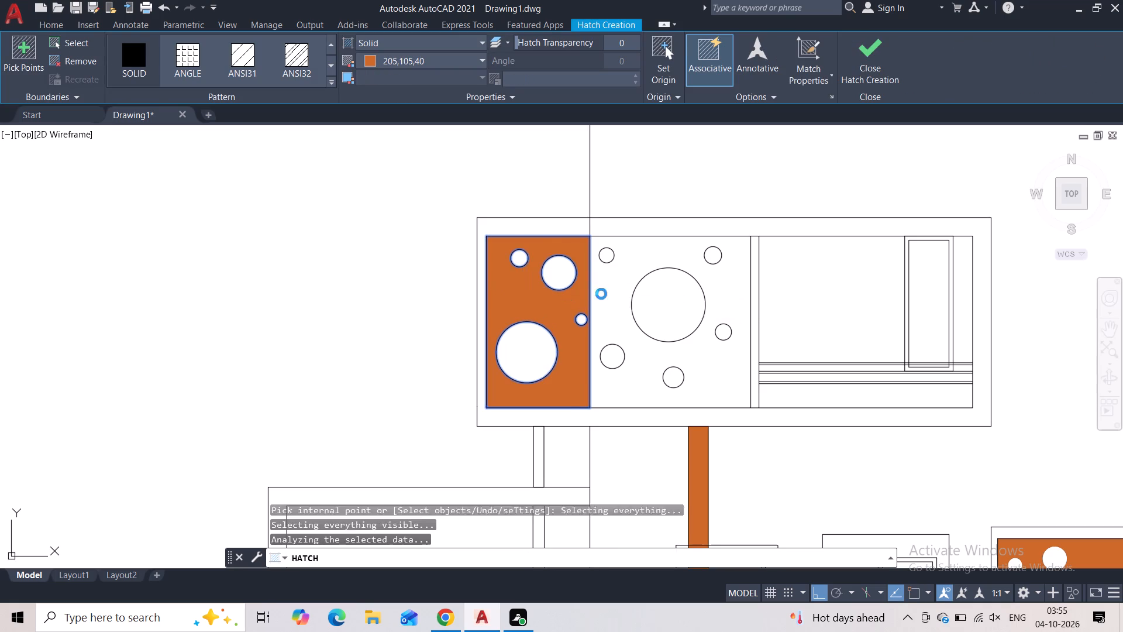
{"action": "left_click", "coordinate": [860, 74]}
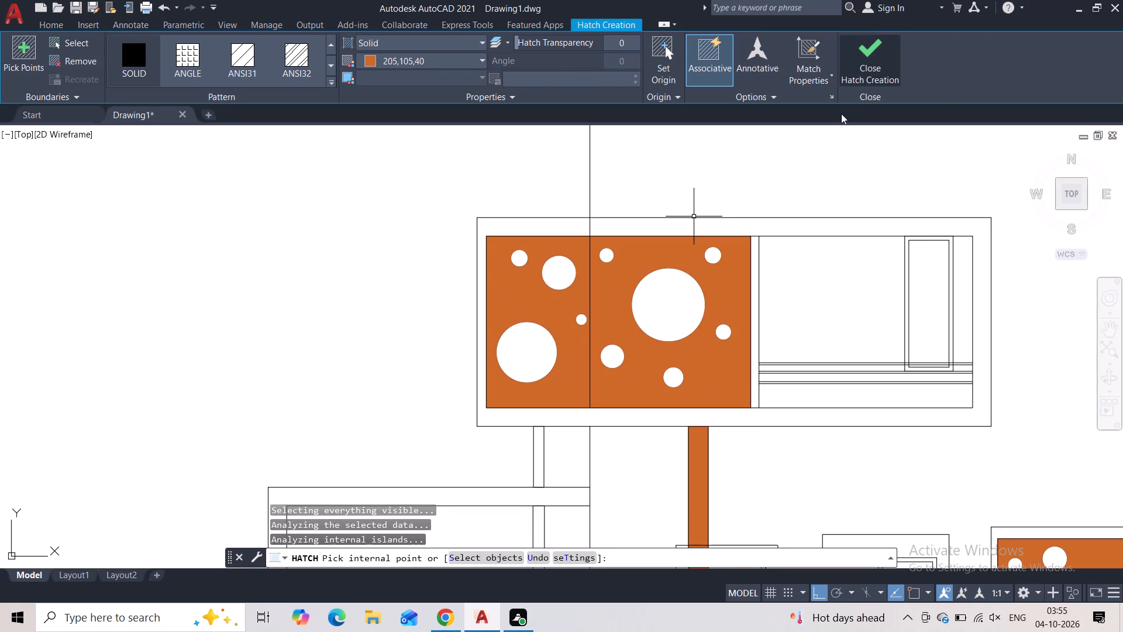
Delete the solid hatch from the narrow vertical column beneath the upper box.
{"action": "scroll", "coordinate": [794, 204], "scroll_direction": "down", "scroll_amount": 2}
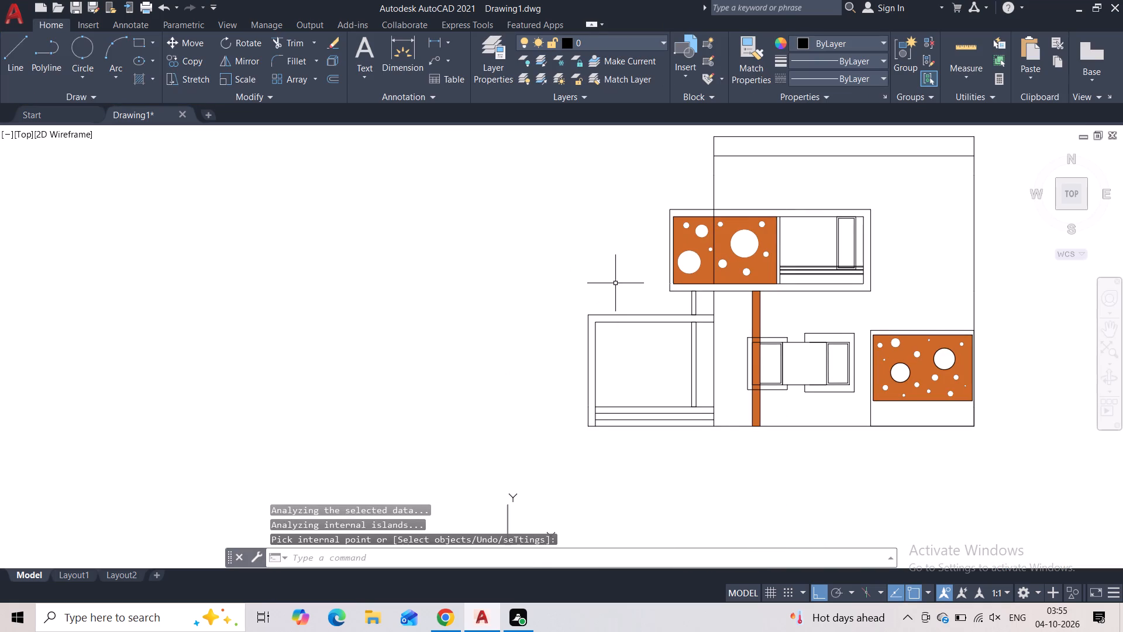
{"action": "middle_click_drag", "start_coordinate": [615, 283], "coordinate": [501, 297]}
{"action": "scroll", "coordinate": [588, 294], "scroll_direction": "up", "scroll_amount": 1}
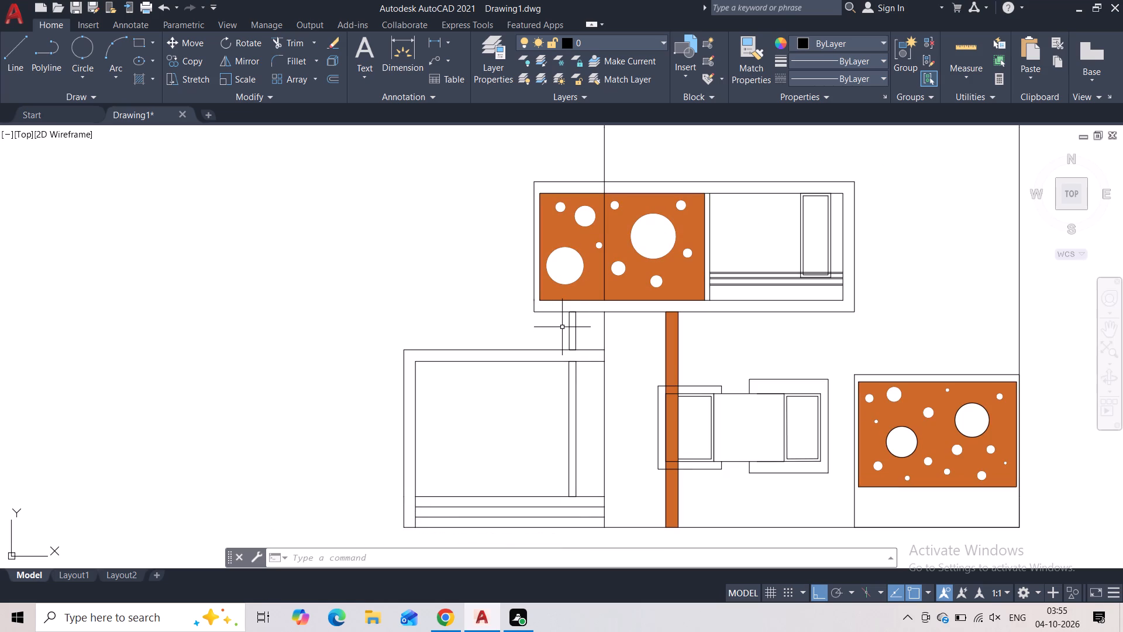
{"action": "scroll", "coordinate": [587, 332], "scroll_direction": "down", "scroll_amount": 2}
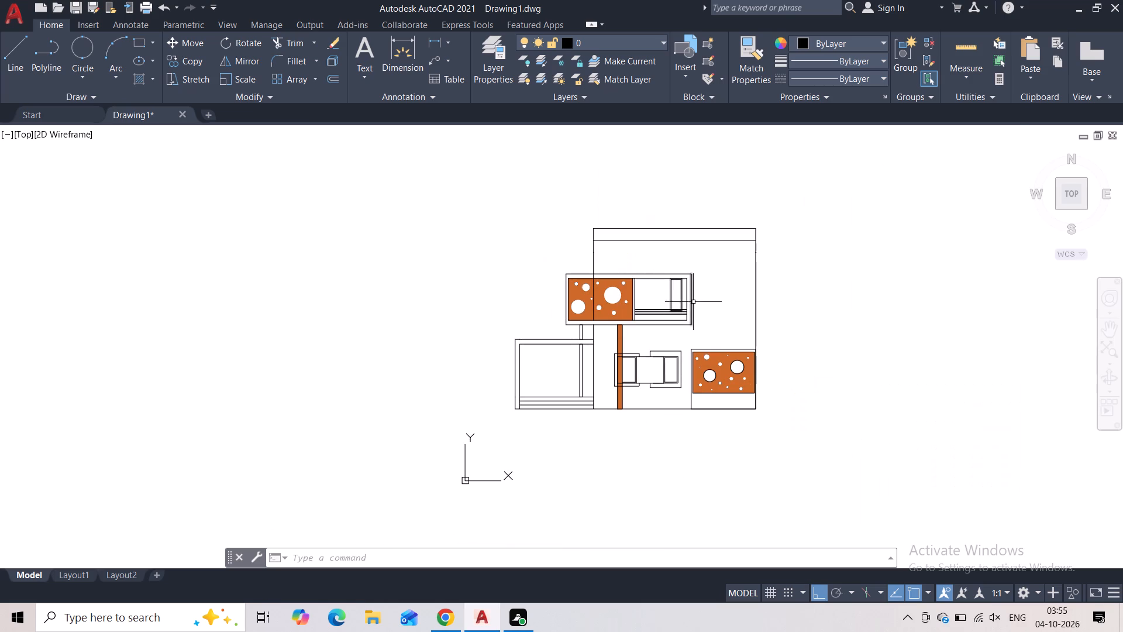
{"action": "scroll", "coordinate": [695, 285], "scroll_direction": "up", "scroll_amount": 2}
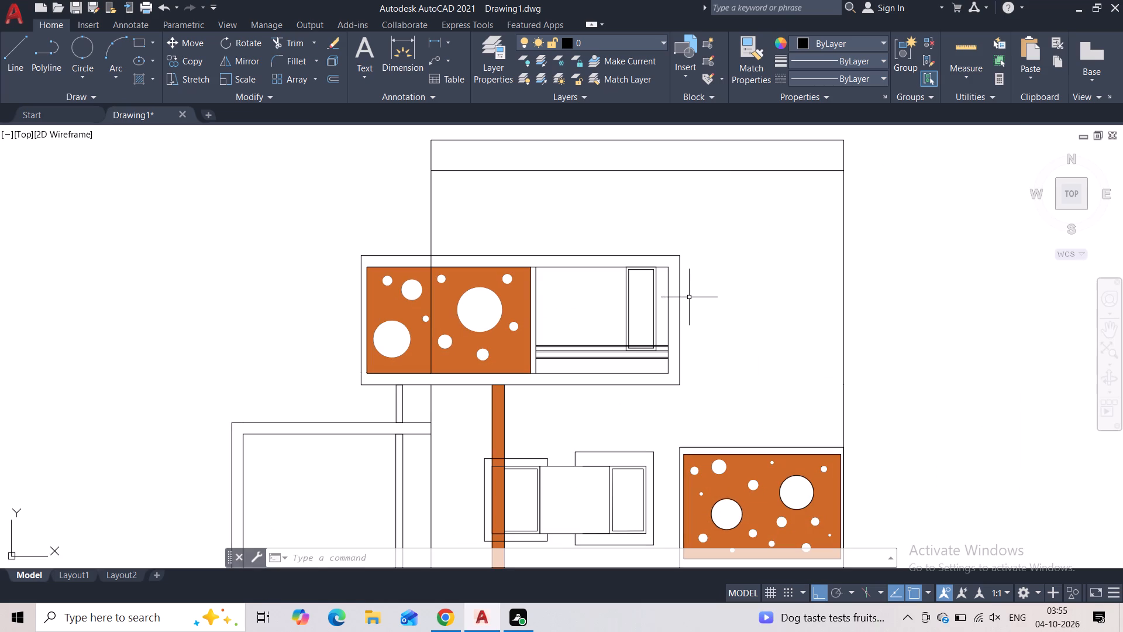
{"action": "scroll", "coordinate": [680, 323], "scroll_direction": "down", "scroll_amount": 1}
{"action": "scroll", "coordinate": [570, 430], "scroll_direction": "up", "scroll_amount": 1}
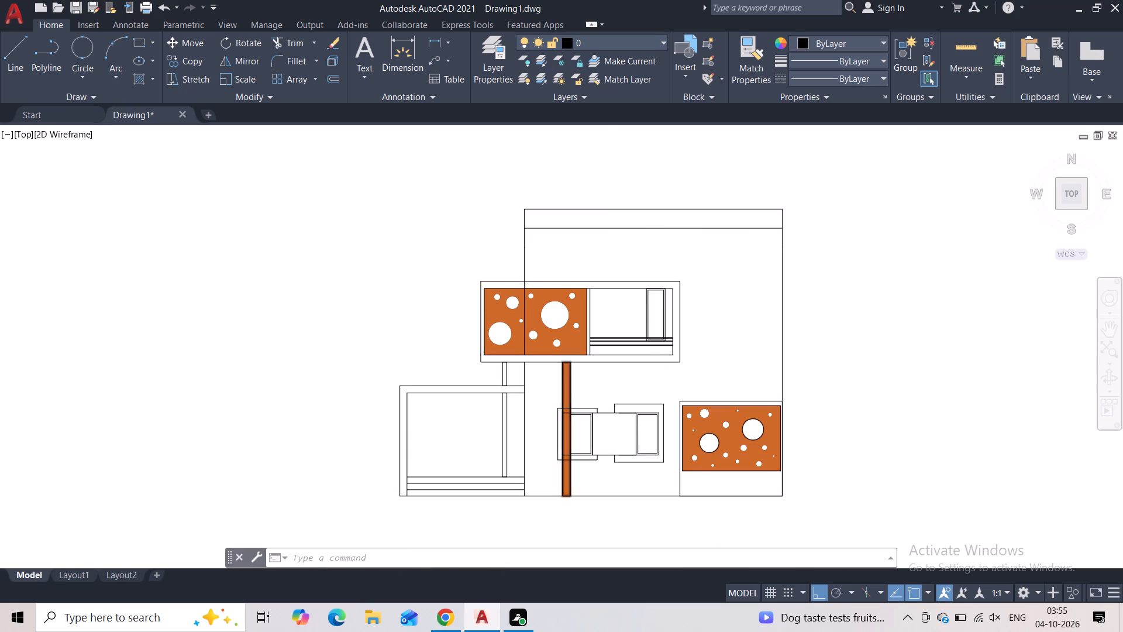
{"action": "scroll", "coordinate": [570, 430], "scroll_direction": "up", "scroll_amount": 1}
{"action": "left_click", "coordinate": [564, 348]}
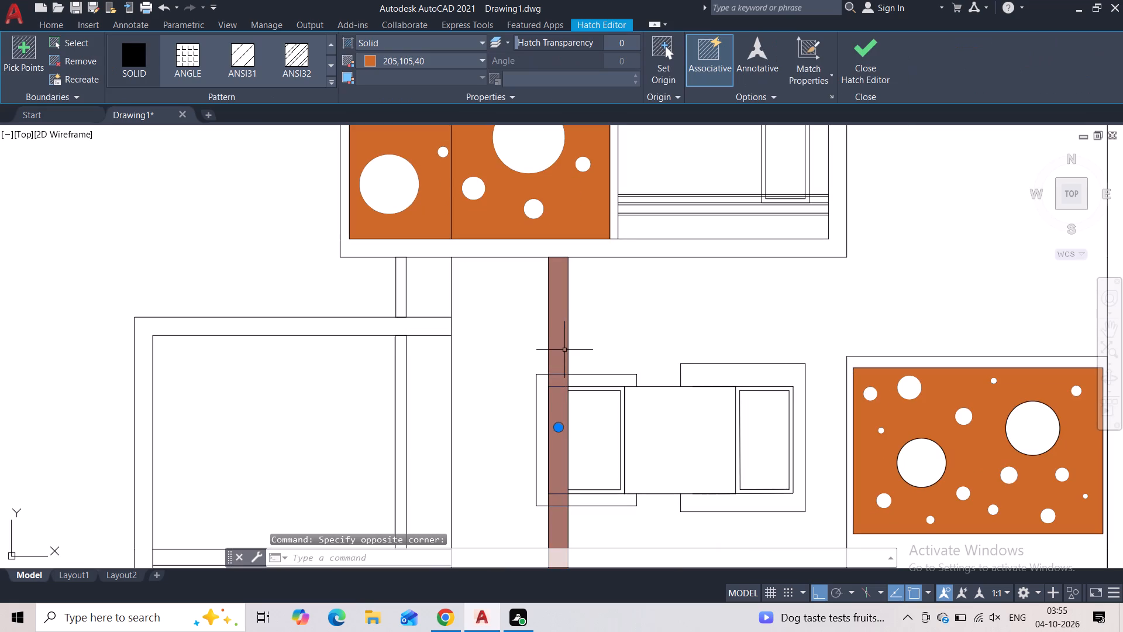
{"action": "key", "text": "Delete"}
Trim the ground-floor window's upper and lower frame lines where they cross the narrow column.
{"action": "scroll", "coordinate": [566, 384], "scroll_direction": "up", "scroll_amount": 2}
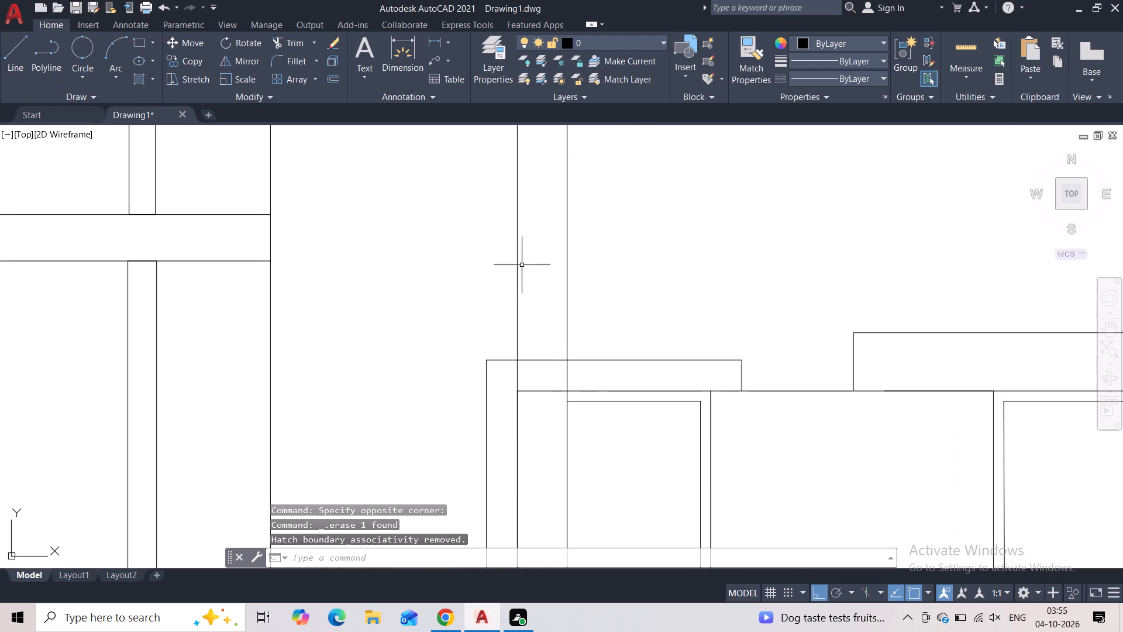
{"action": "left_click", "coordinate": [284, 37]}
{"action": "left_click_drag", "start_coordinate": [543, 344], "coordinate": [543, 398]}
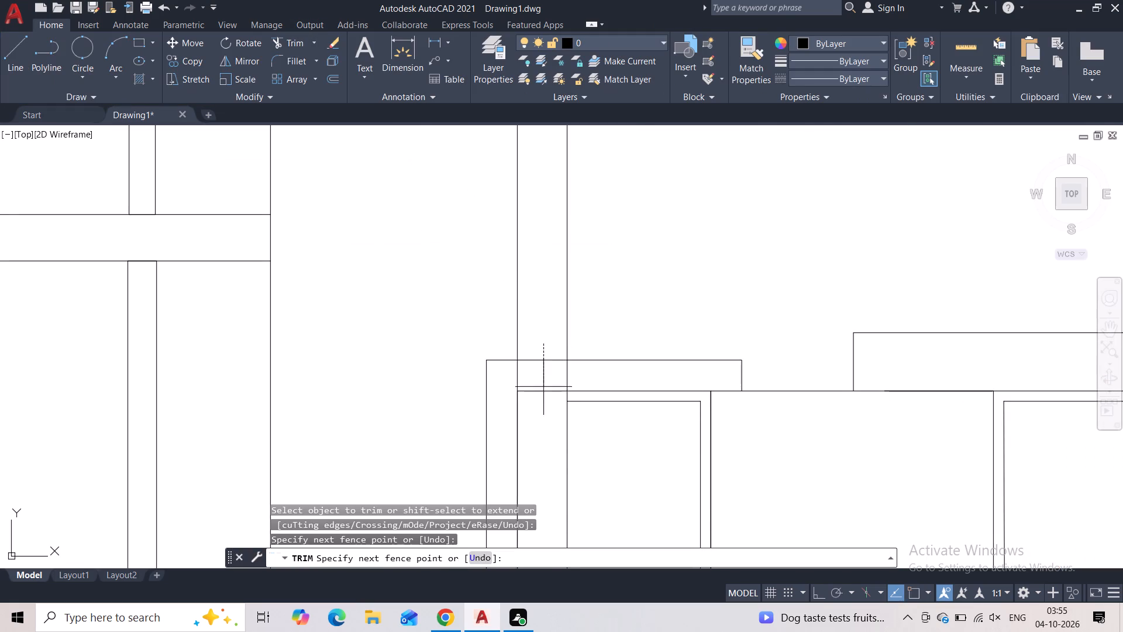
{"action": "left_click_drag", "start_coordinate": [543, 398], "coordinate": [543, 399]}
{"action": "middle_click_drag", "start_coordinate": [543, 447], "coordinate": [528, 249]}
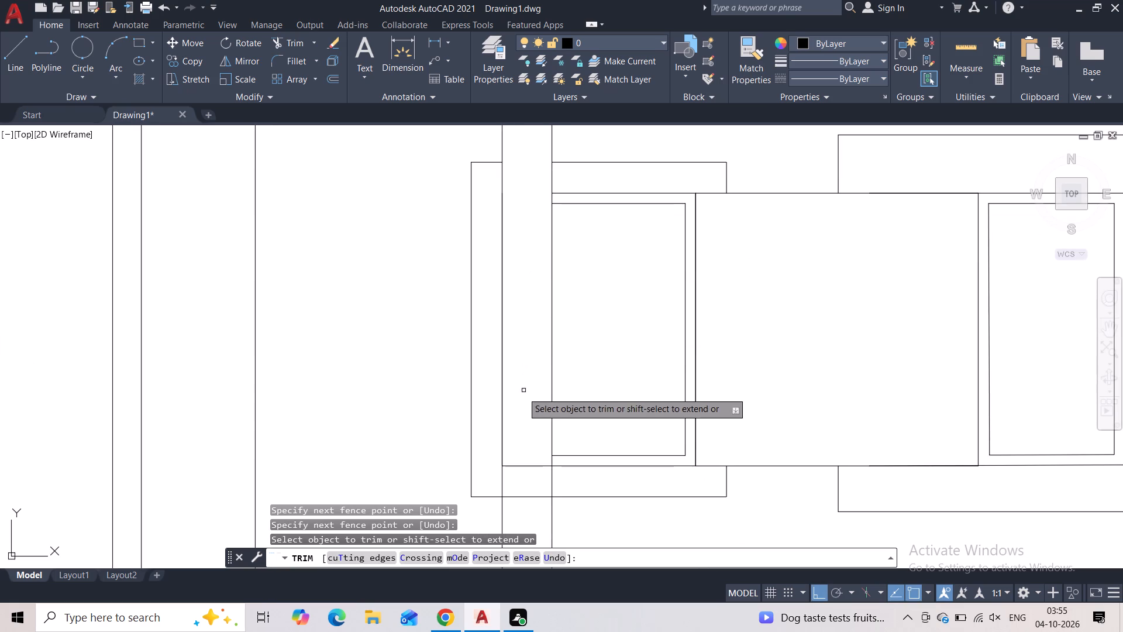
{"action": "left_click_drag", "start_coordinate": [522, 444], "coordinate": [529, 512]}
{"action": "key", "text": "Escape"}
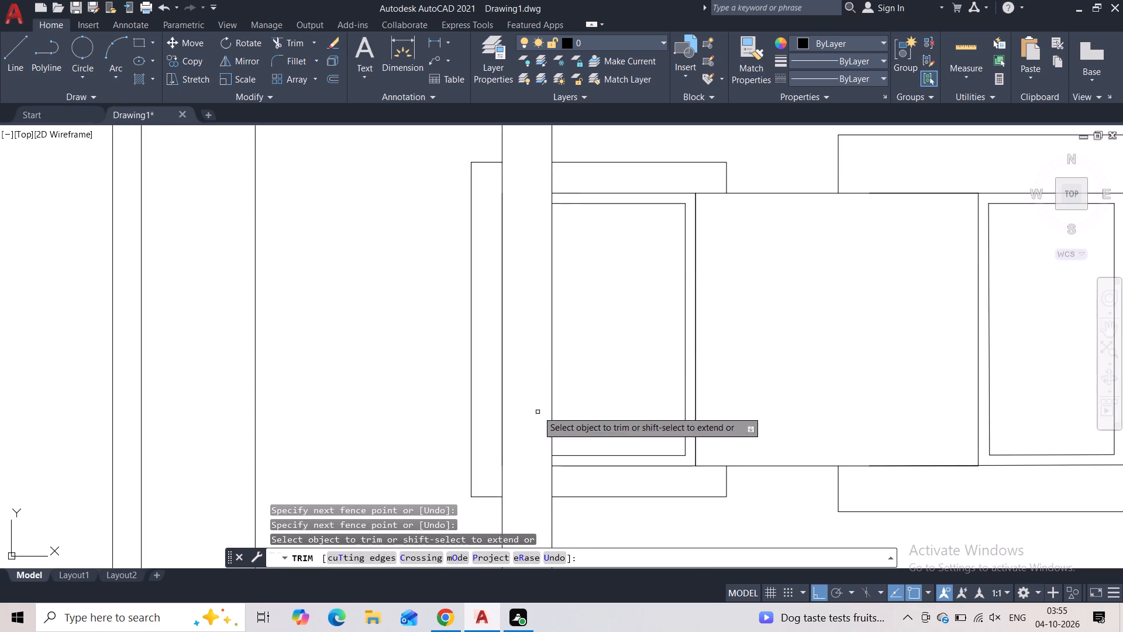
Hatch the narrow column with a solid fill in colour 205,105,40.
{"action": "key", "text": "h"}
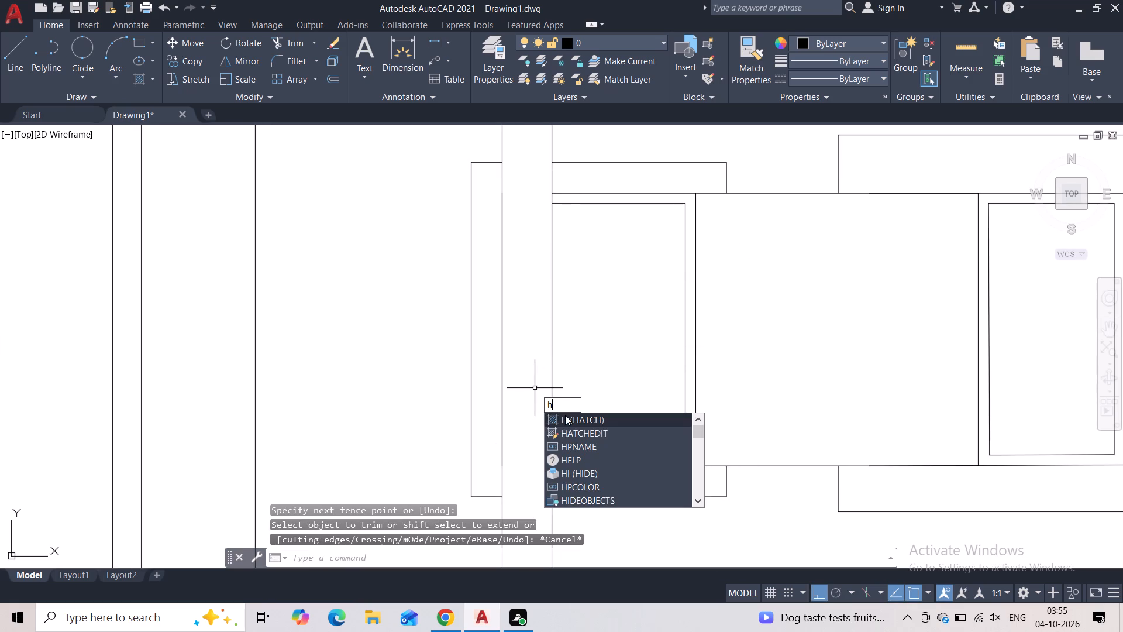
{"action": "left_click", "coordinate": [566, 417]}
{"action": "left_click", "coordinate": [526, 329]}
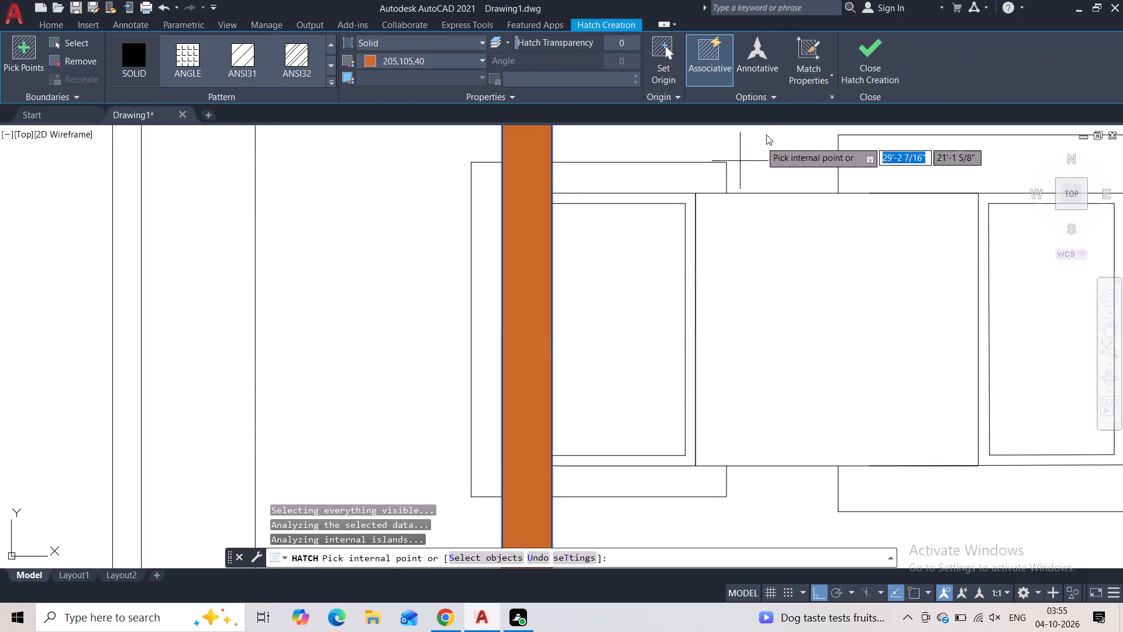
{"action": "left_click", "coordinate": [859, 63]}
Start a new solid hatch and set its colour to grey 147,149,152.
{"action": "scroll", "coordinate": [775, 246], "scroll_direction": "down", "scroll_amount": 2}
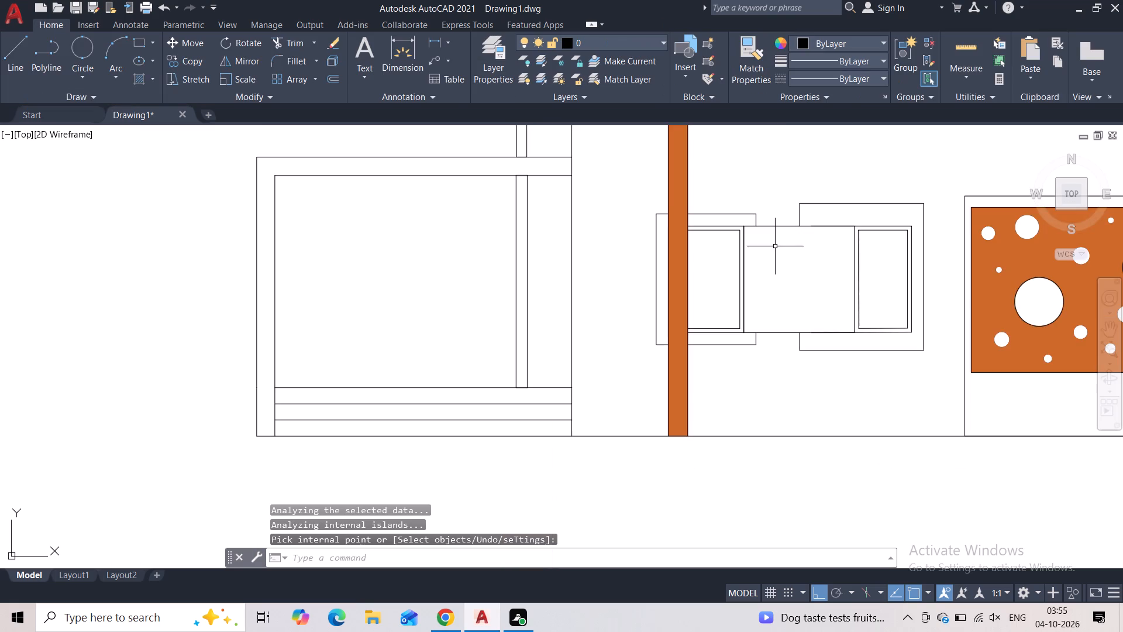
{"action": "scroll", "coordinate": [769, 203], "scroll_direction": "down", "scroll_amount": 1}
{"action": "middle_click_drag", "start_coordinate": [774, 189], "coordinate": [634, 325]}
{"action": "scroll", "coordinate": [632, 324], "scroll_direction": "down", "scroll_amount": 1}
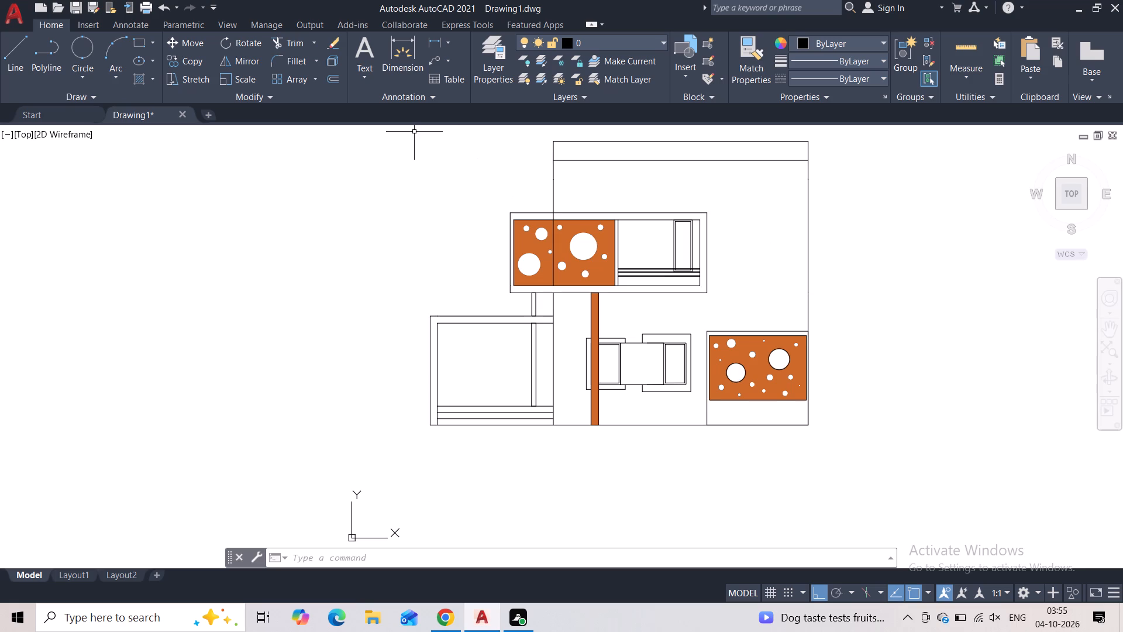
{"action": "type", "text": "ha"}
{"action": "left_click", "coordinate": [440, 187]}
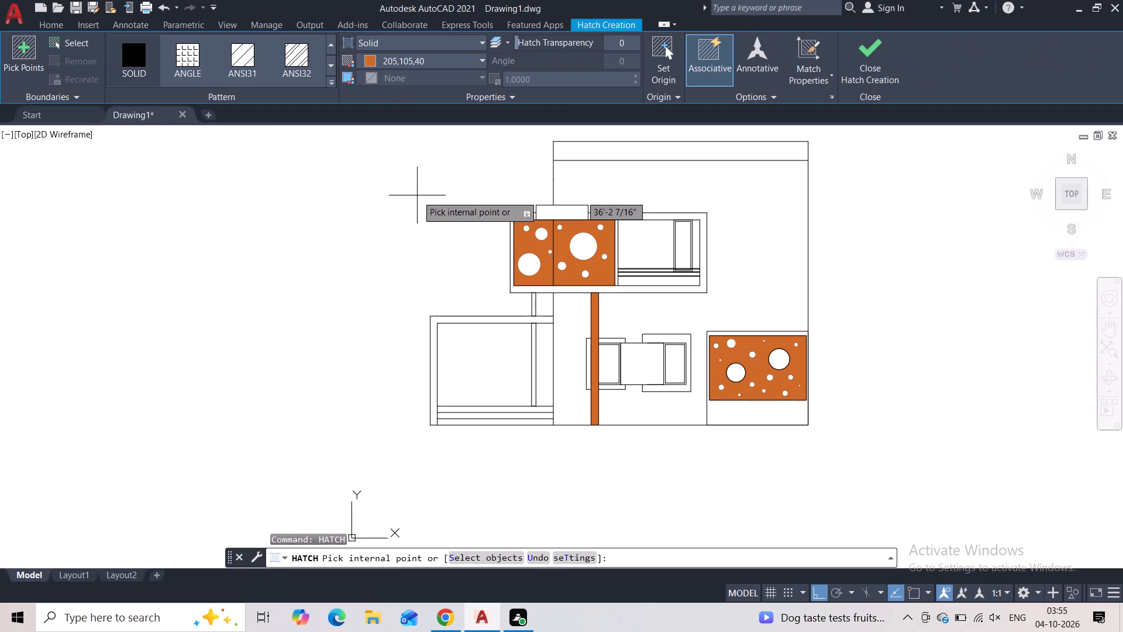
{"action": "left_click", "coordinate": [395, 51]}
{"action": "left_click", "coordinate": [392, 59]}
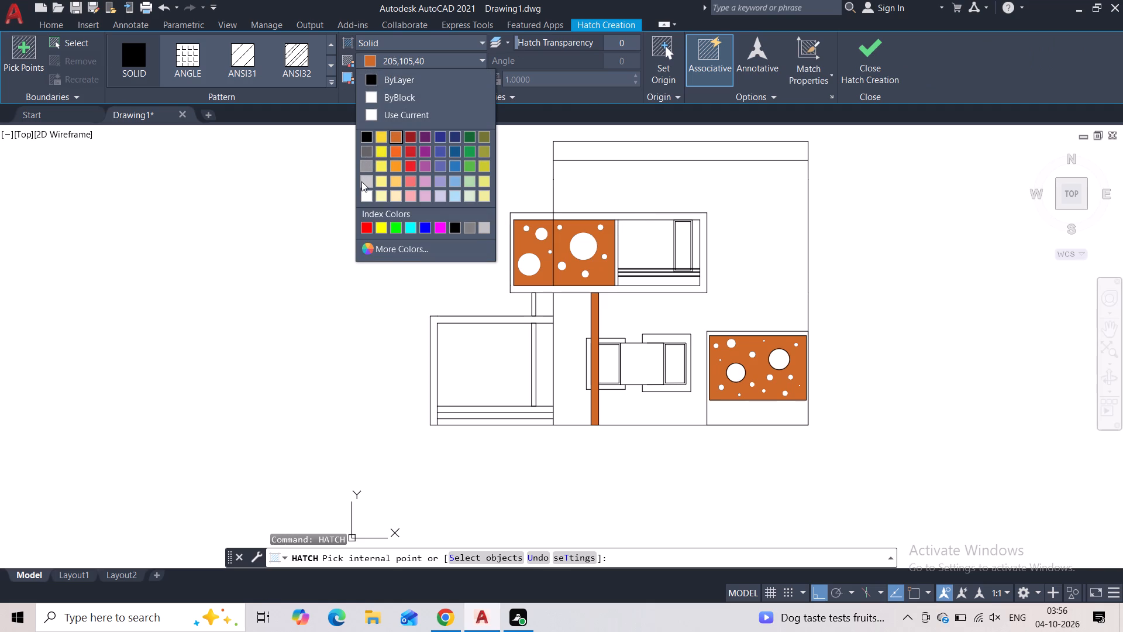
{"action": "left_click", "coordinate": [368, 166]}
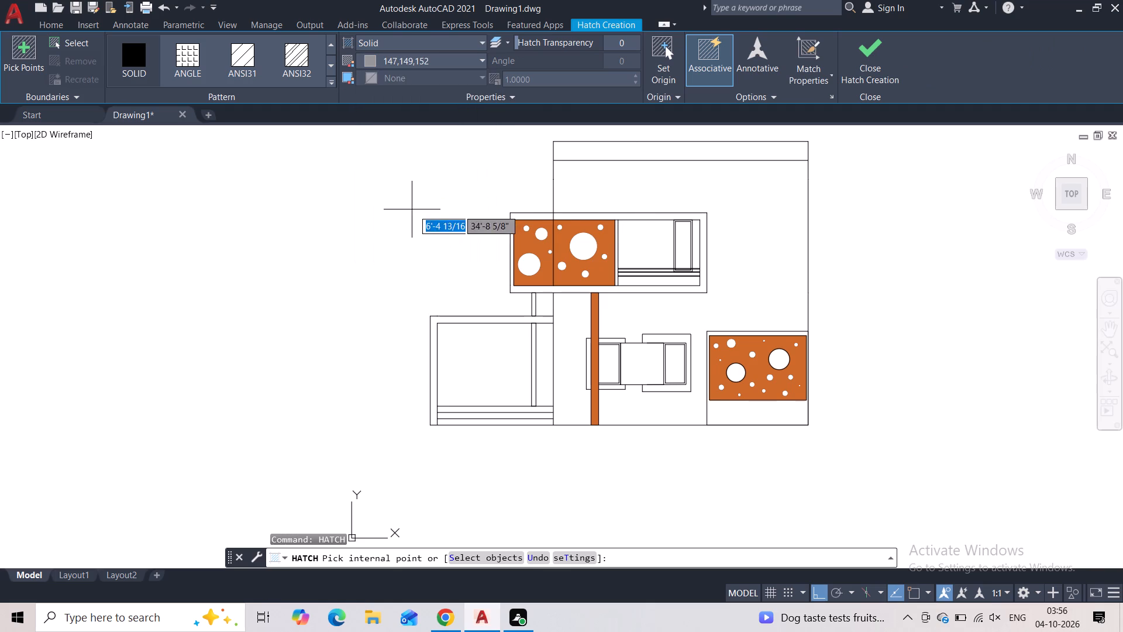
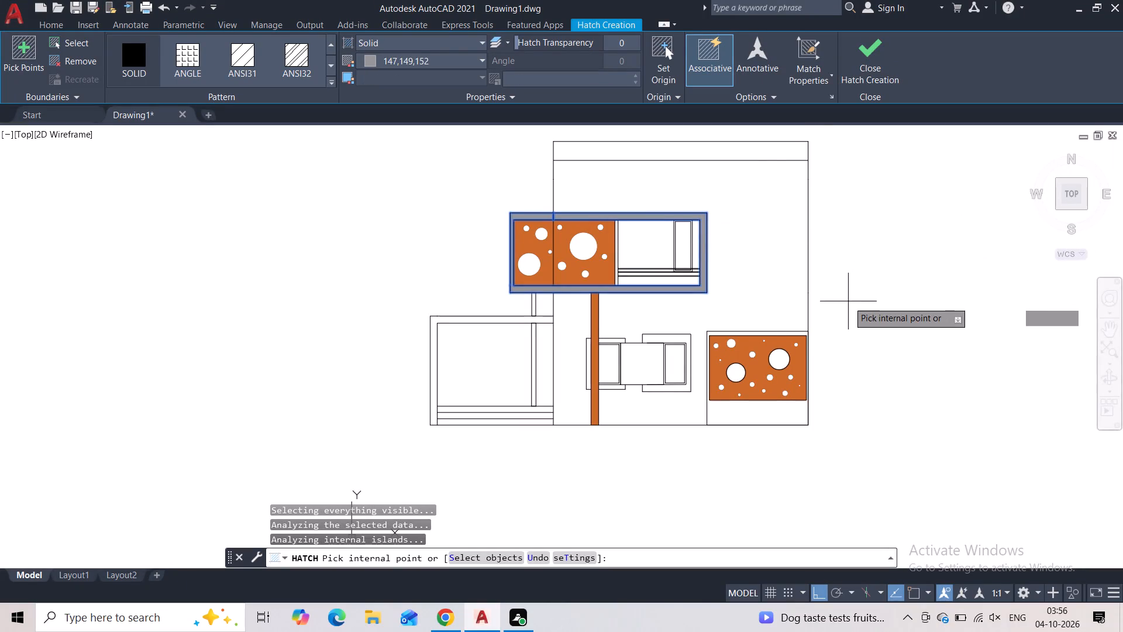
Change the solid hatch colour to 199,200,202 and fill the surround of the ground-floor circle cut-out panel.
{"action": "scroll", "coordinate": [785, 346], "scroll_direction": "up", "scroll_amount": 2}
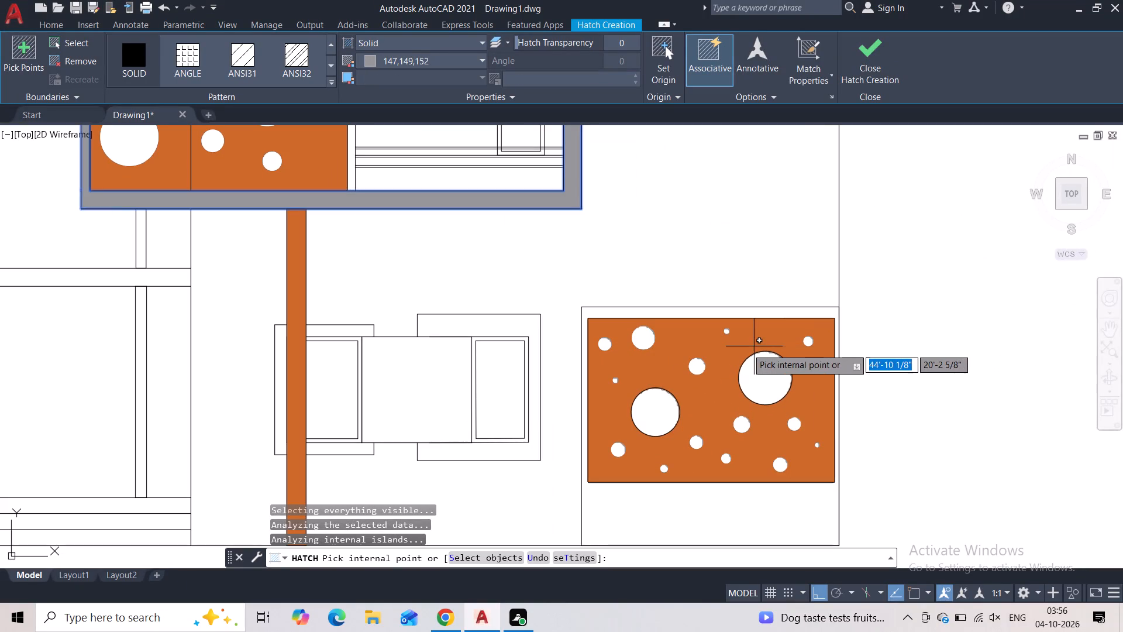
{"action": "left_click", "coordinate": [420, 66]}
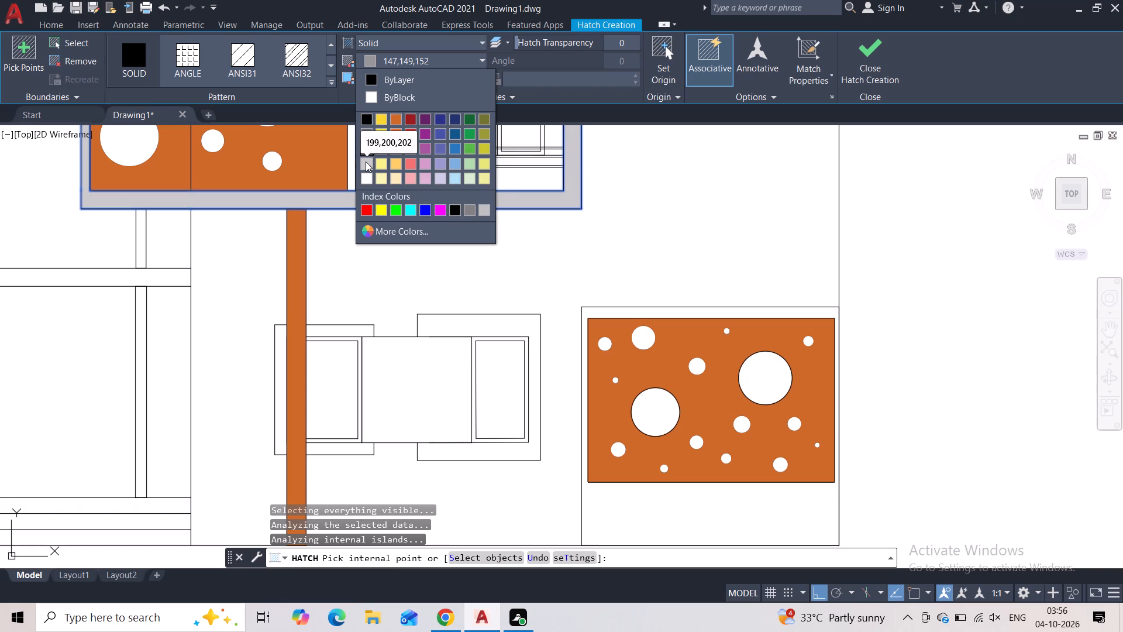
{"action": "left_click", "coordinate": [366, 162]}
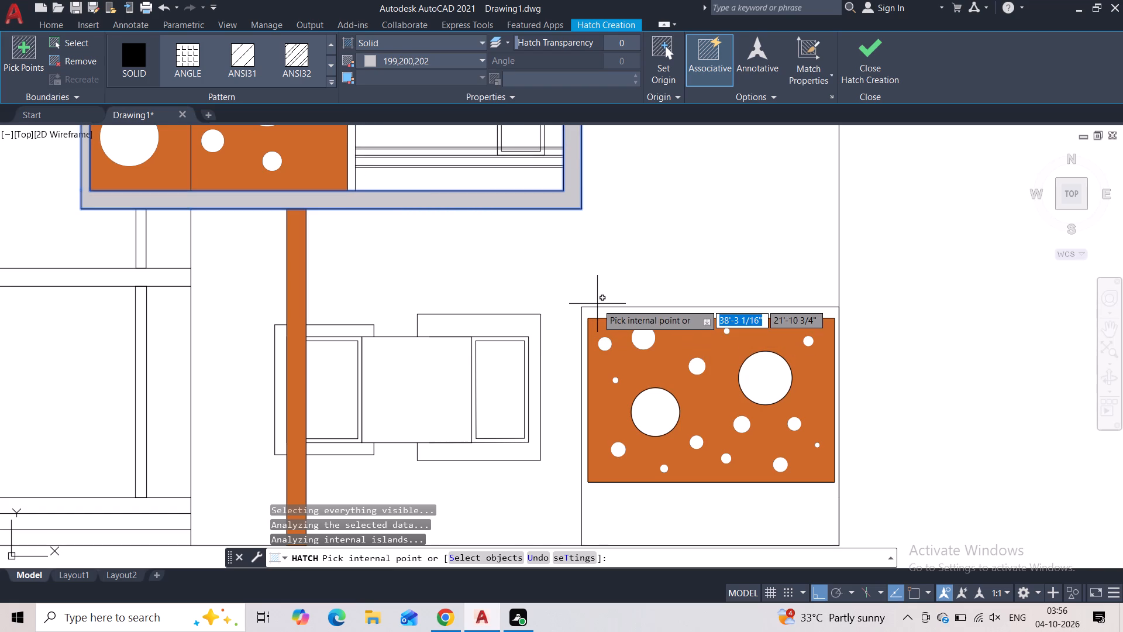
{"action": "left_click", "coordinate": [631, 615]}
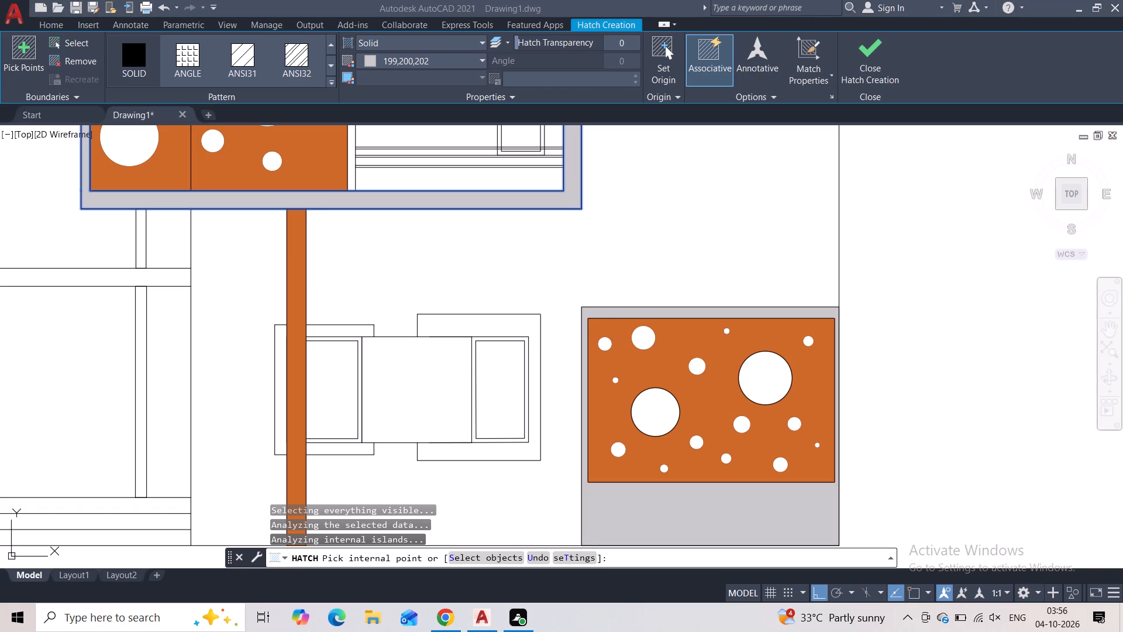
{"action": "middle_click_drag", "start_coordinate": [568, 475], "coordinate": [570, 376]}
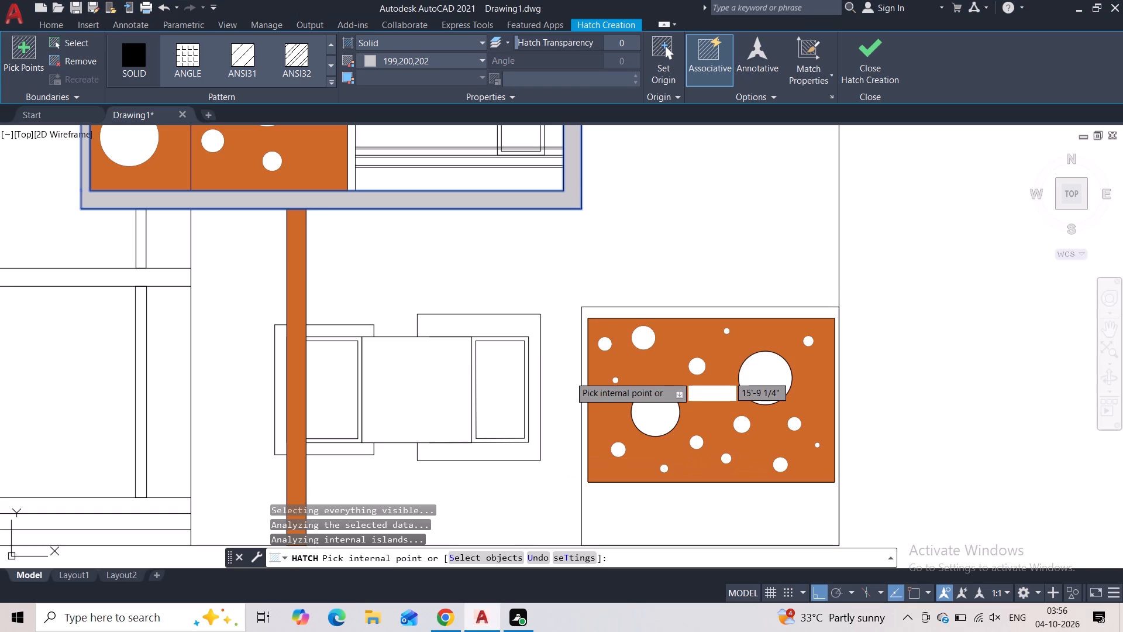
{"action": "scroll", "coordinate": [567, 459], "scroll_direction": "down", "scroll_amount": 3}
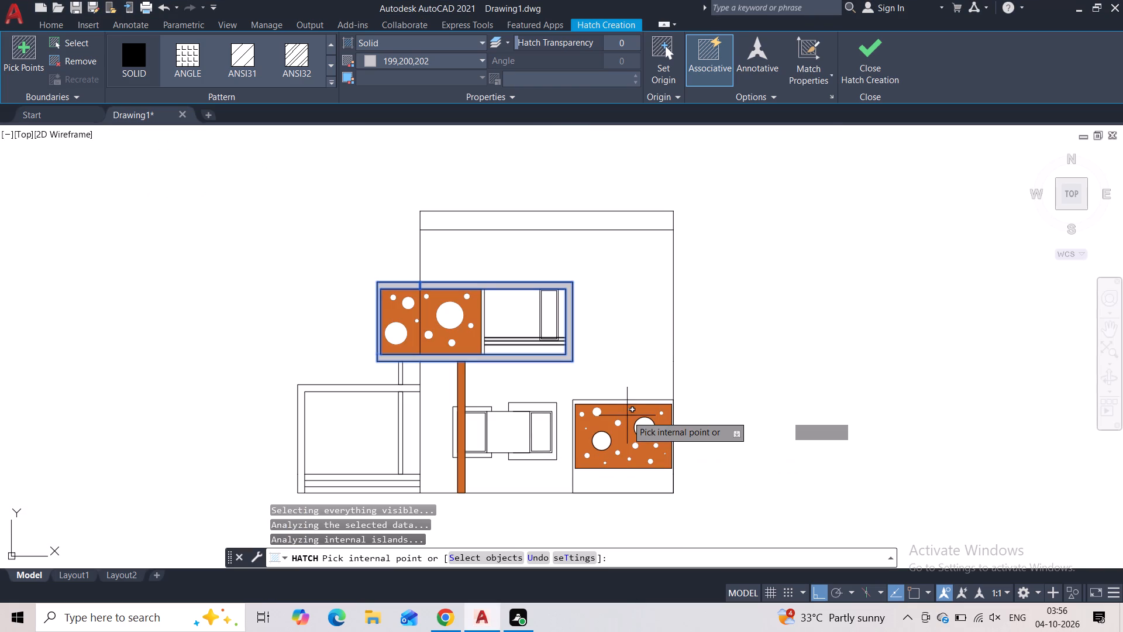
{"action": "left_click", "coordinate": [584, 476]}
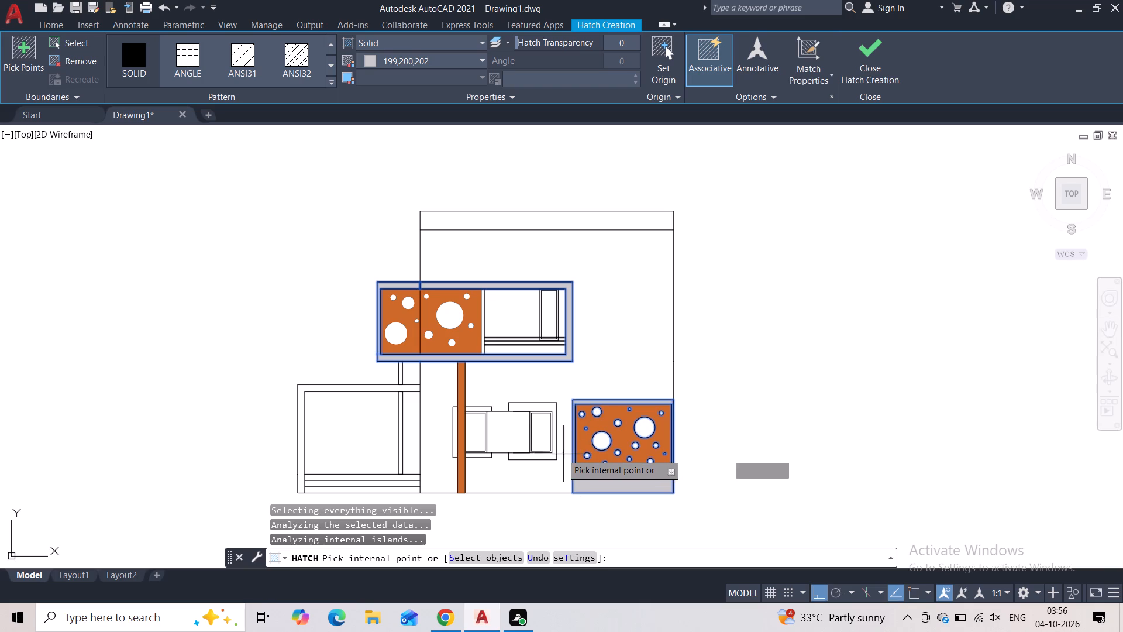
Fill the right and left frame pieces around the ground-floor window with the 199,200,202 solid hatch and finish hatching.
{"action": "scroll", "coordinate": [531, 415], "scroll_direction": "up", "scroll_amount": 2}
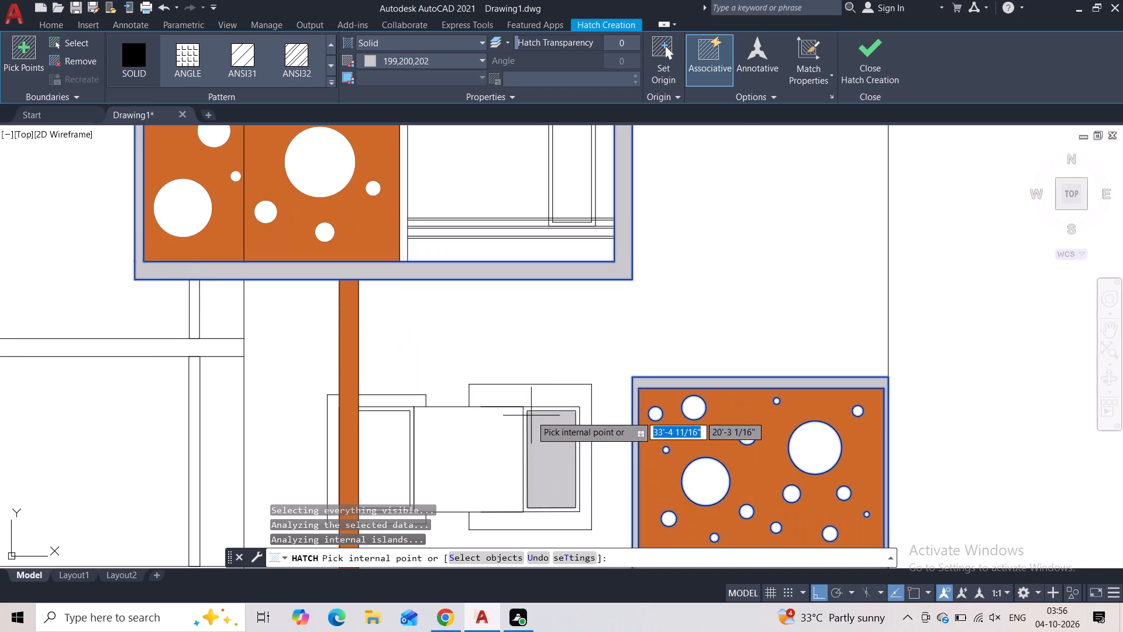
{"action": "left_click", "coordinate": [532, 397]}
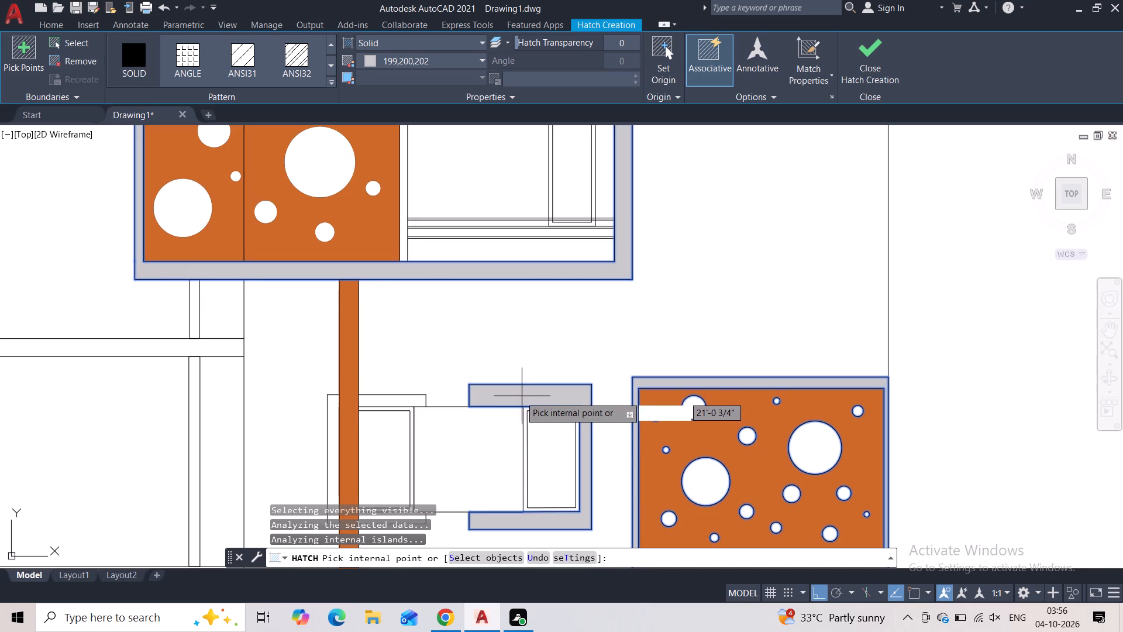
{"action": "left_click", "coordinate": [401, 402]}
{"action": "middle_click_drag", "start_coordinate": [401, 373], "coordinate": [433, 273]}
{"action": "left_click", "coordinate": [366, 338]}
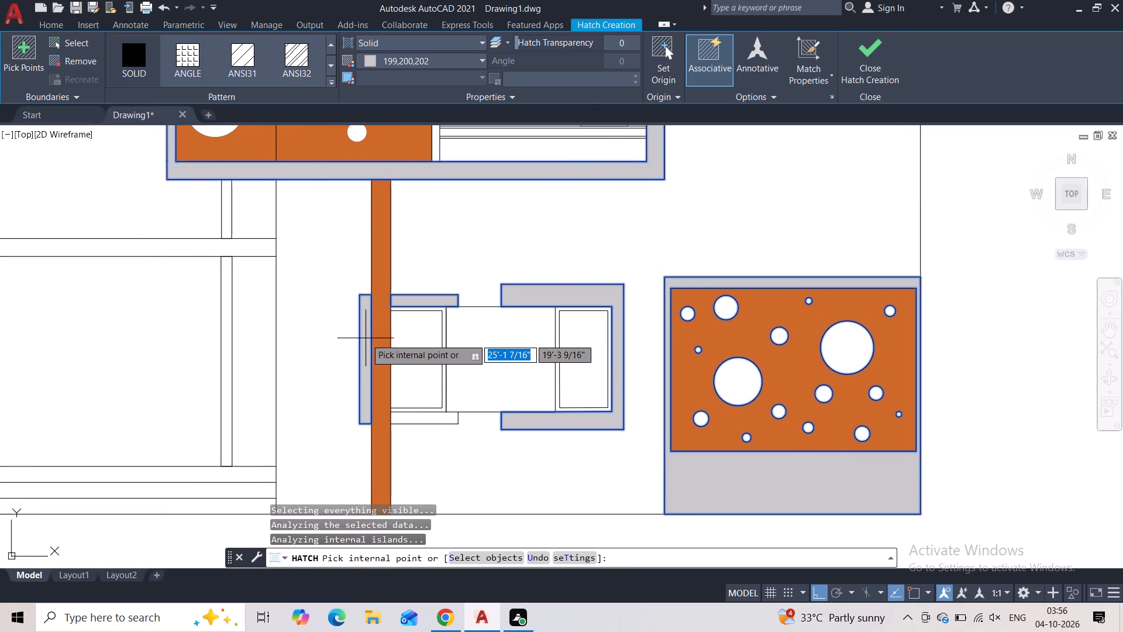
{"action": "left_click", "coordinate": [415, 417]}
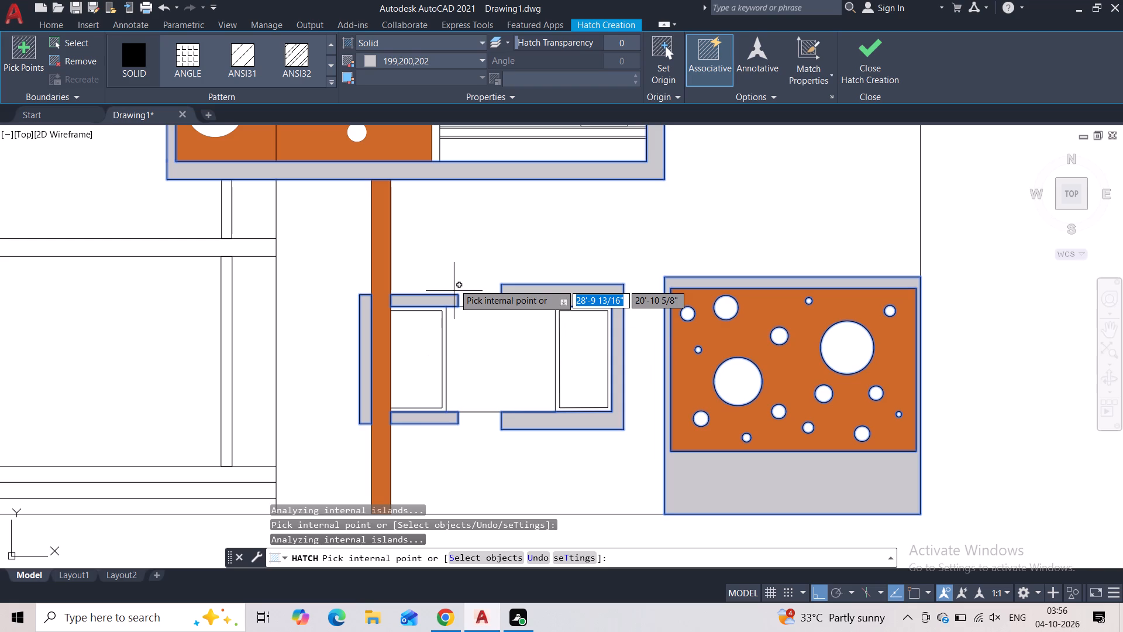
{"action": "key", "text": "Escape"}
Draw three circles in the left part of the ground-floor window's central panel, with radii about 3 11/16, 2 15/16 and 5 15/16 inches.
{"action": "scroll", "coordinate": [454, 272], "scroll_direction": "down", "scroll_amount": 2}
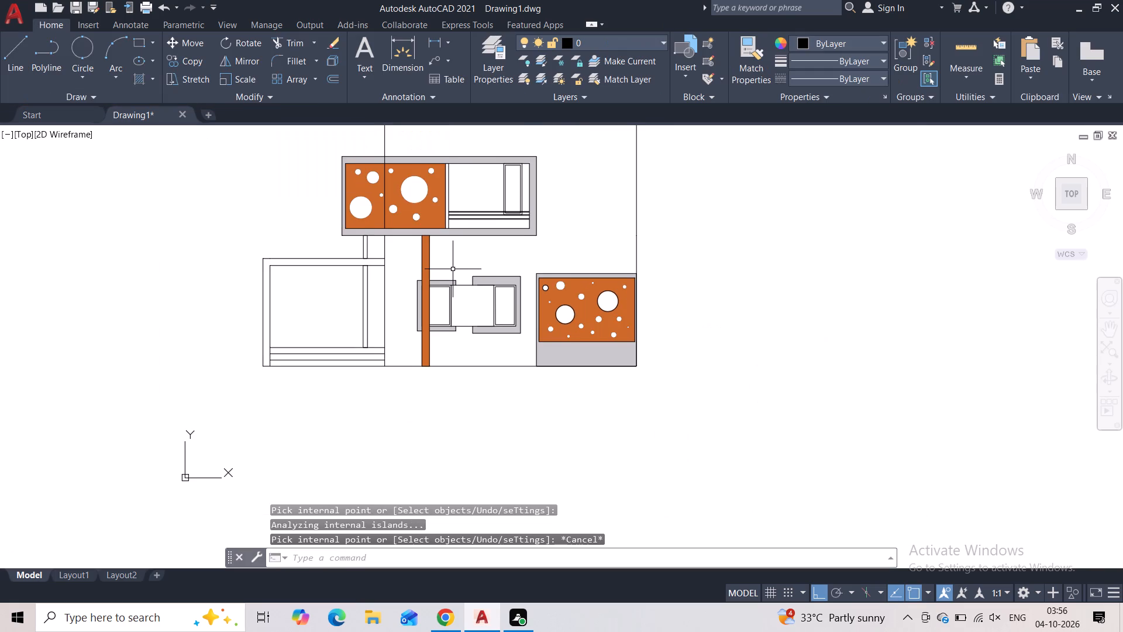
{"action": "middle_click_drag", "start_coordinate": [452, 267], "coordinate": [444, 290]}
{"action": "scroll", "coordinate": [459, 342], "scroll_direction": "up", "scroll_amount": 4}
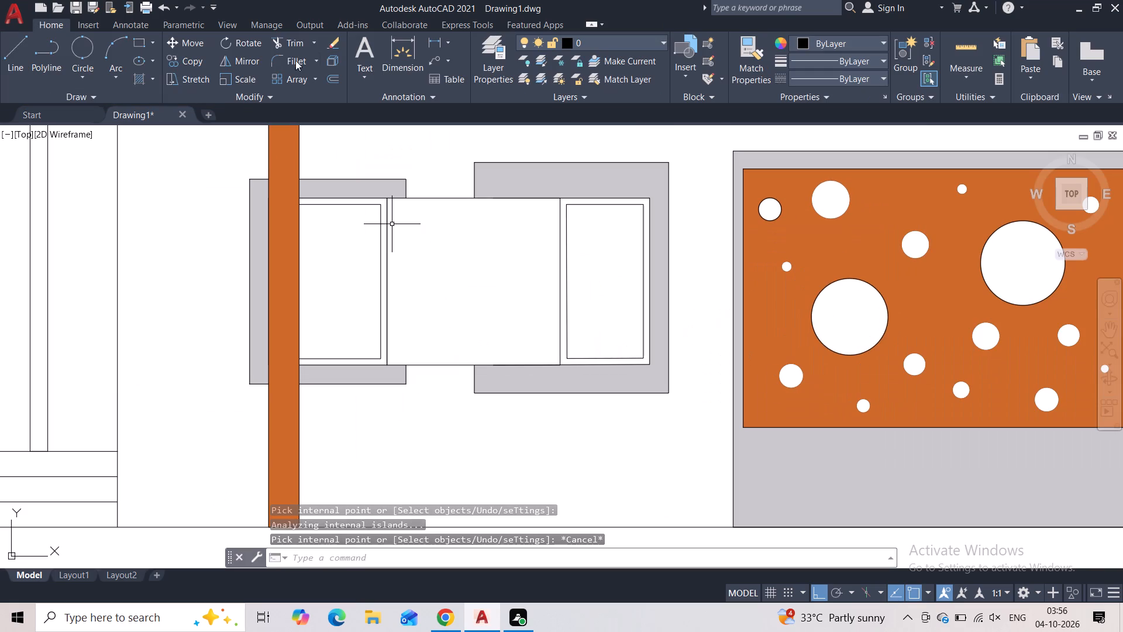
{"action": "left_click", "coordinate": [88, 81]}
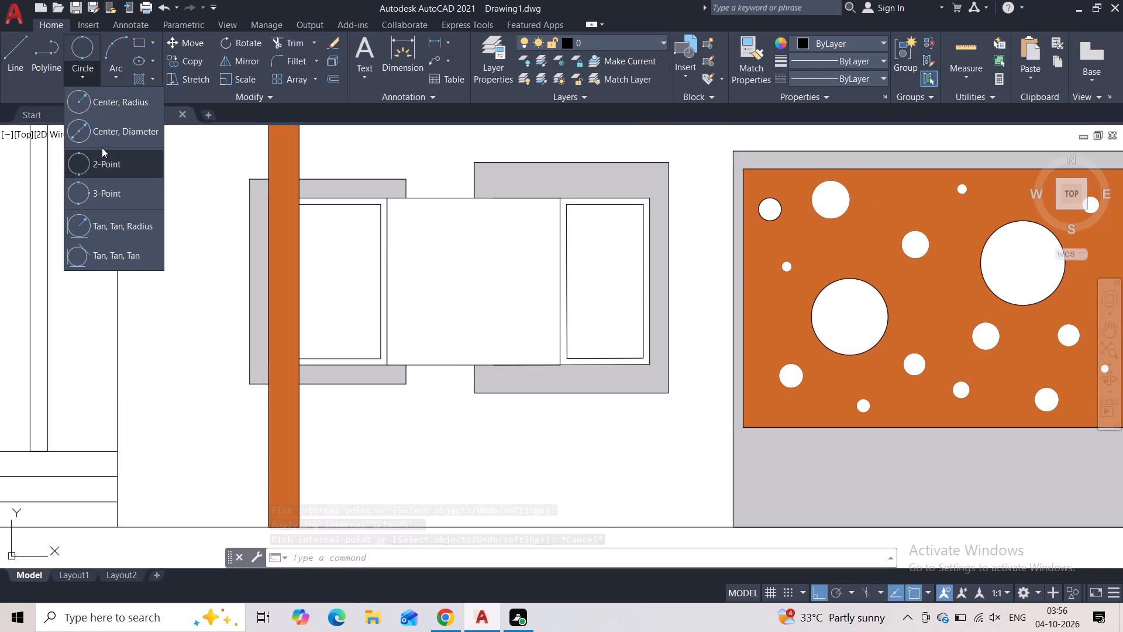
{"action": "left_click", "coordinate": [105, 158]}
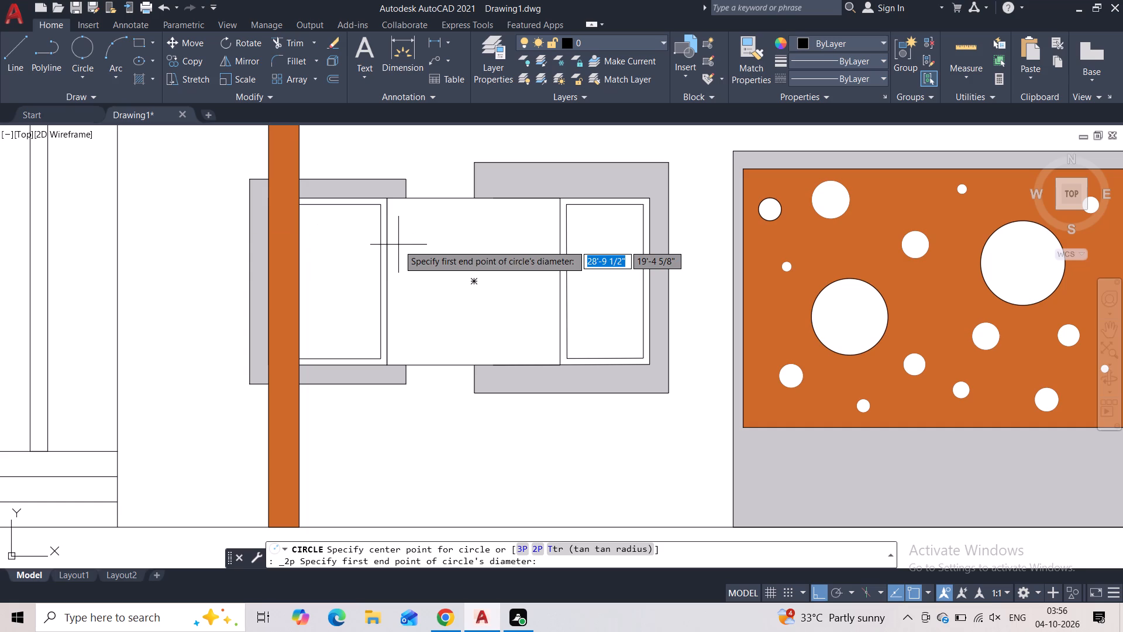
{"action": "left_click", "coordinate": [409, 252]}
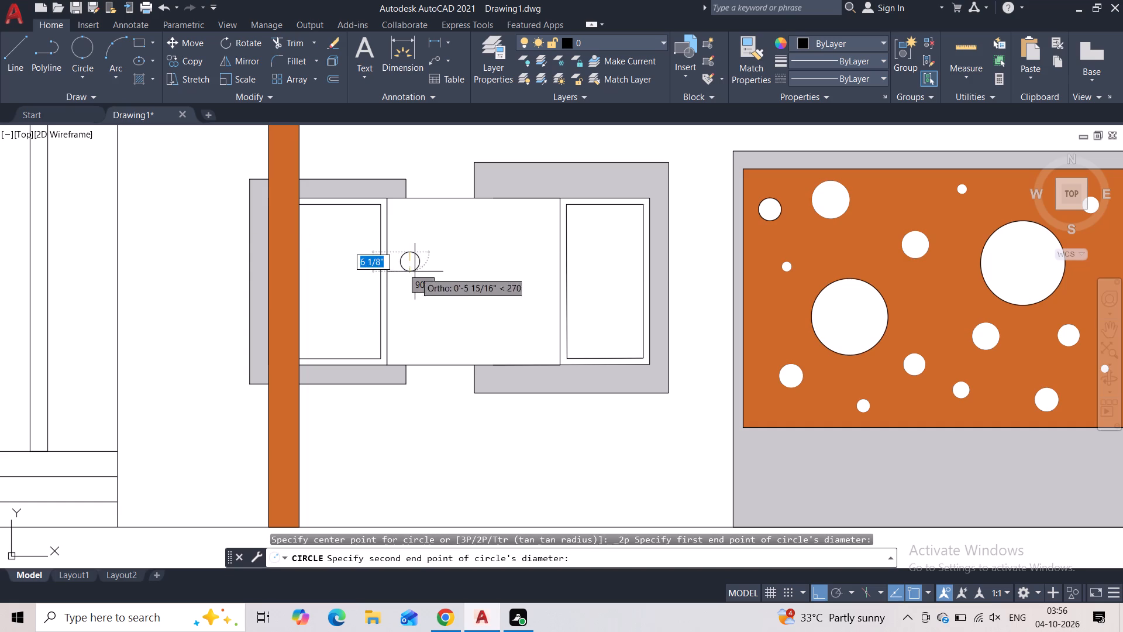
{"action": "left_click", "coordinate": [421, 276]}
{"action": "key", "text": "space"}
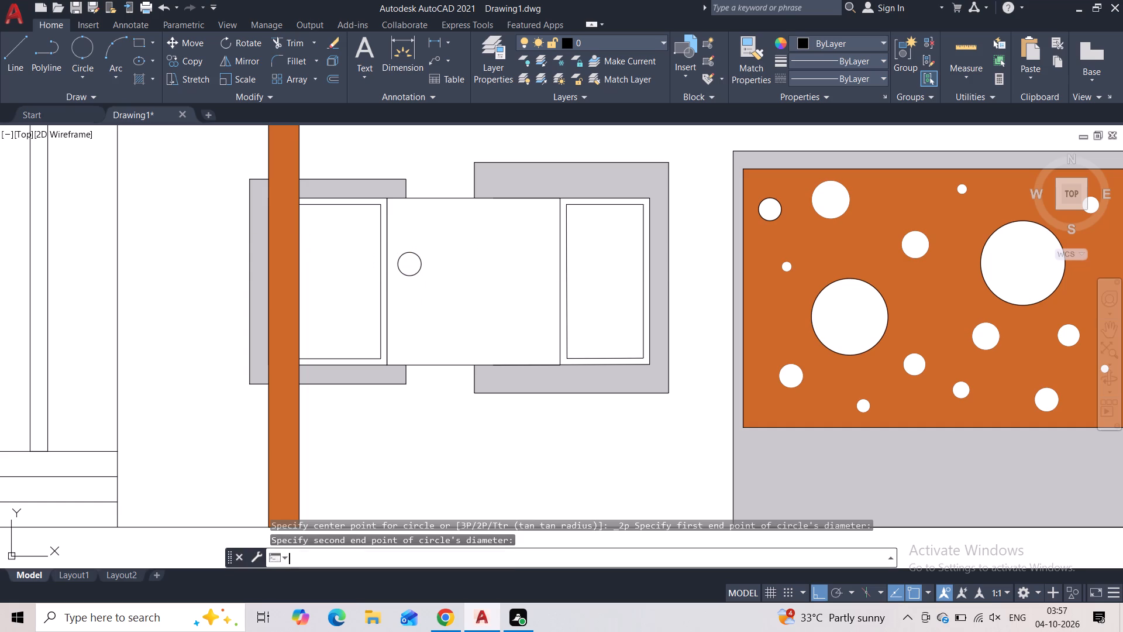
{"action": "left_click", "coordinate": [447, 225]}
{"action": "left_click", "coordinate": [449, 234]}
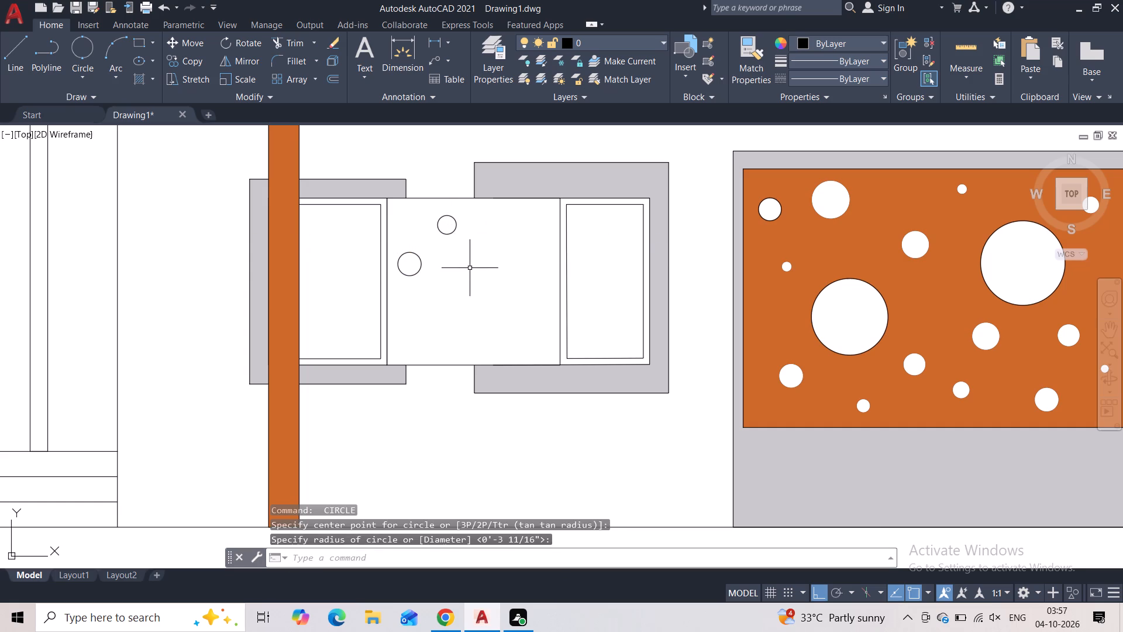
{"action": "key", "text": "space"}
{"action": "left_click", "coordinate": [434, 307]}
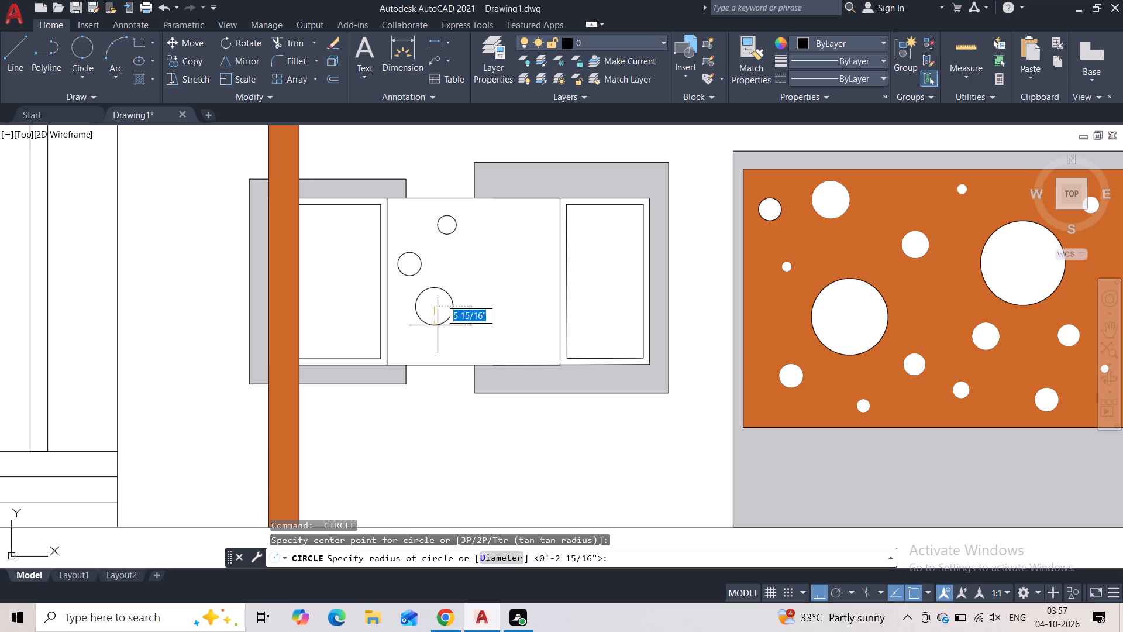
{"action": "left_click", "coordinate": [438, 325]}
Add three small circles to the central panel's upper and middle right area, with radii about 1 5/16, 1 1/2 and 1 1/2 inches.
{"action": "key", "text": "space"}
{"action": "left_click", "coordinate": [486, 249]}
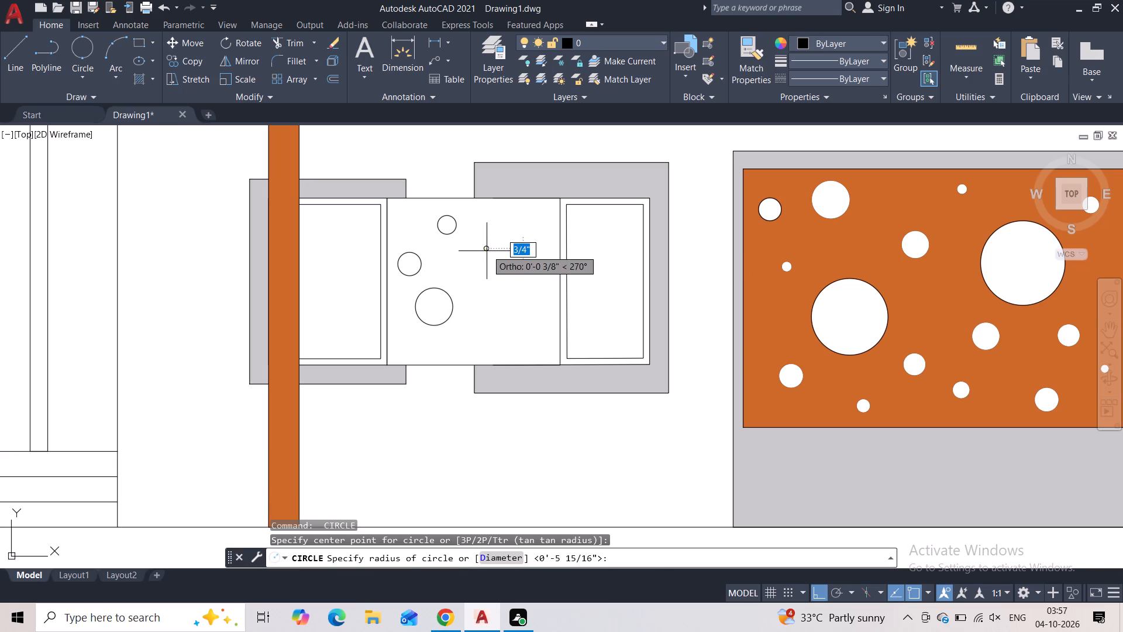
{"action": "left_click", "coordinate": [488, 253]}
{"action": "key", "text": "space"}
{"action": "left_click", "coordinate": [515, 218]}
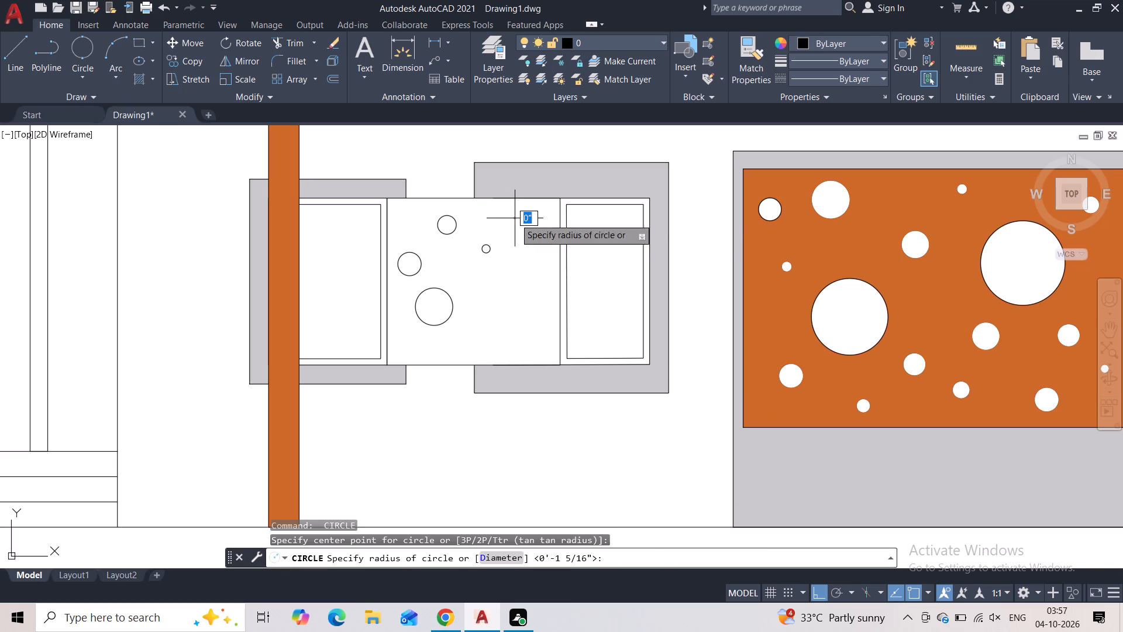
{"action": "left_click", "coordinate": [519, 223]}
{"action": "key", "text": "space"}
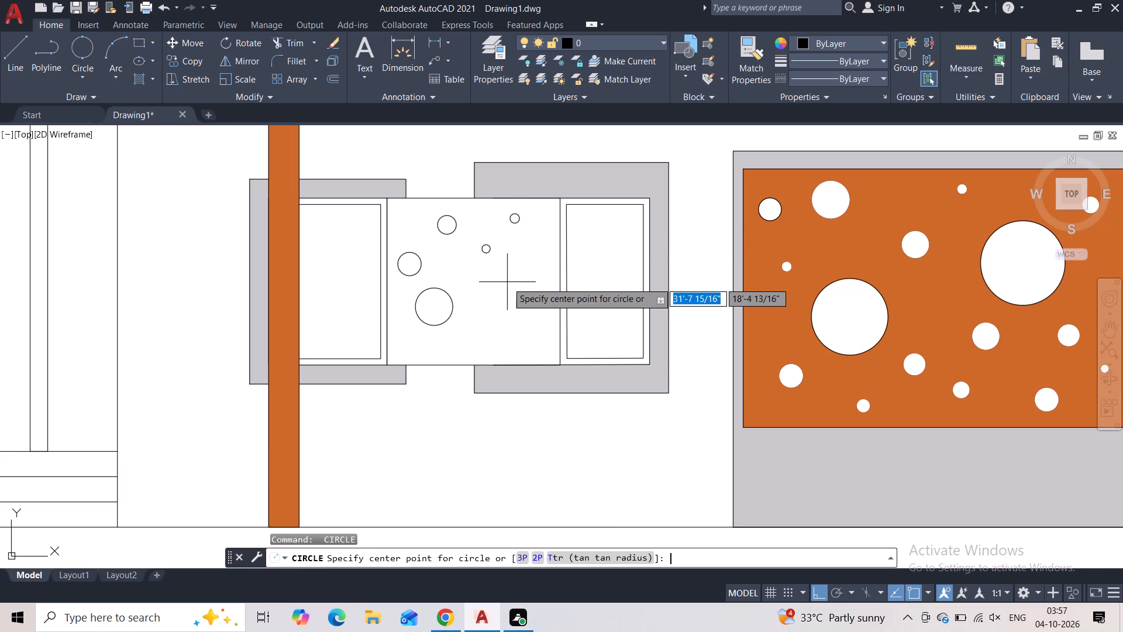
{"action": "left_click", "coordinate": [507, 282]}
{"action": "key", "text": "space"}
{"action": "key", "text": "space"}
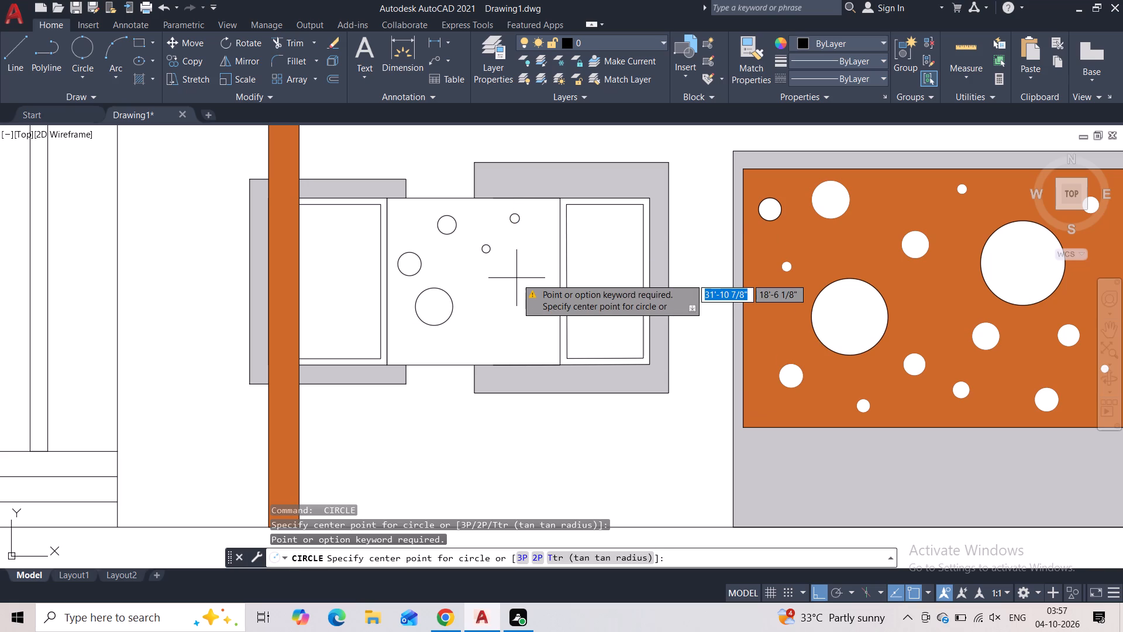
{"action": "left_click", "coordinate": [516, 278]}
{"action": "left_click", "coordinate": [519, 283]}
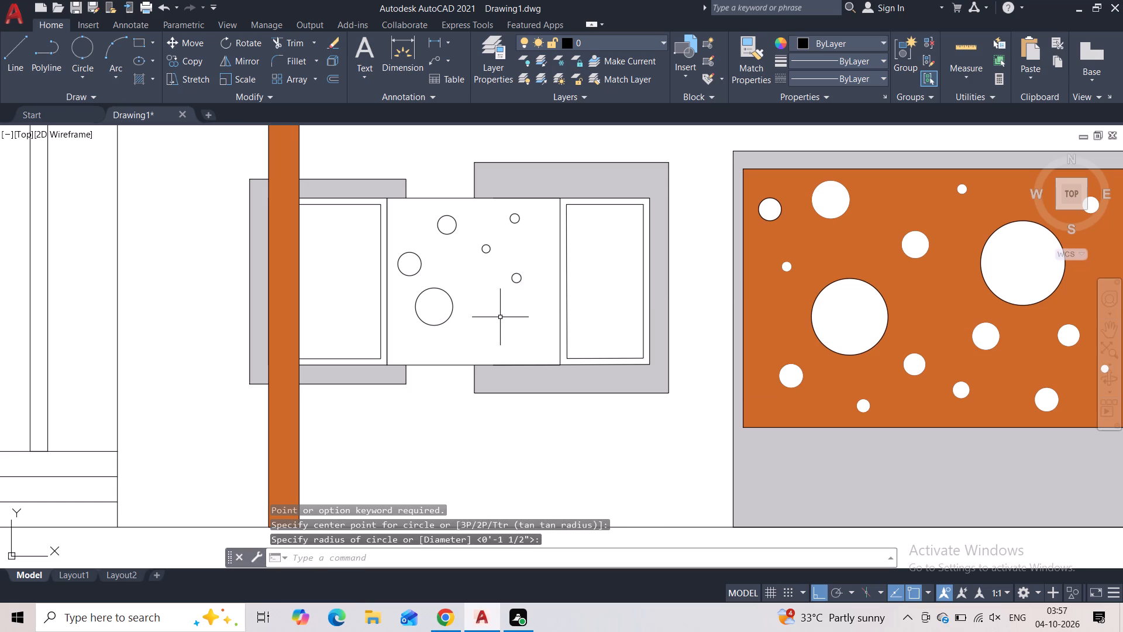
Add three circles across the lower part of the central panel, with radii about 2 1/4, 3/4 and 1 5/16 inches.
{"action": "key", "text": "space"}
{"action": "left_click", "coordinate": [498, 319]}
{"action": "left_click", "coordinate": [504, 326]}
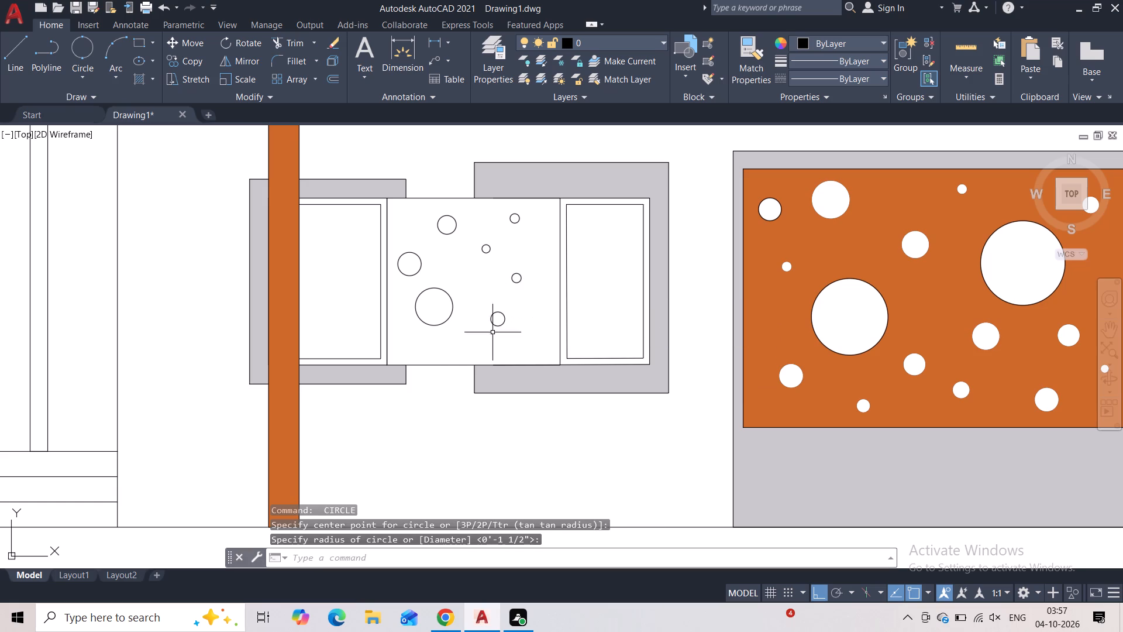
{"action": "key", "text": "space"}
{"action": "left_click", "coordinate": [448, 347]}
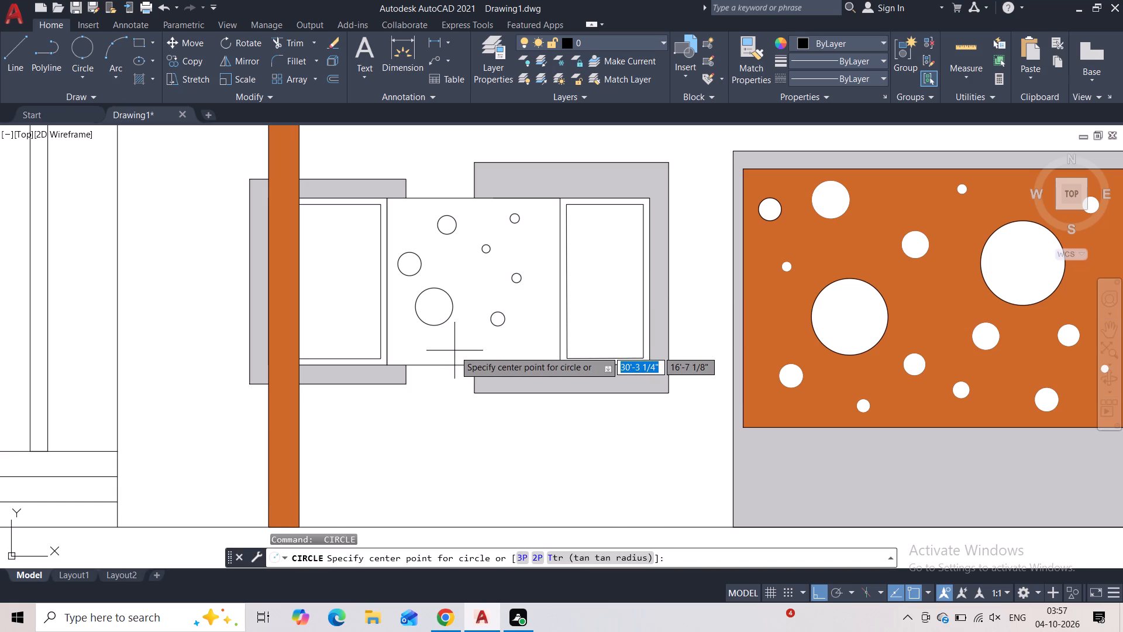
{"action": "left_click", "coordinate": [454, 351]}
{"action": "left_click", "coordinate": [457, 351]}
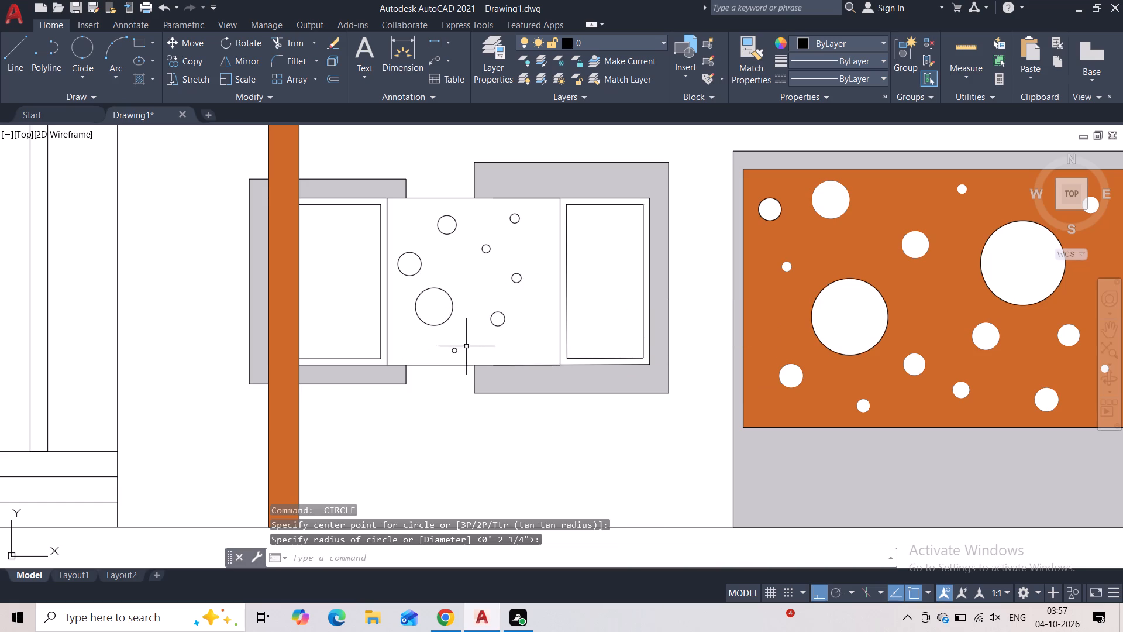
{"action": "key", "text": "space"}
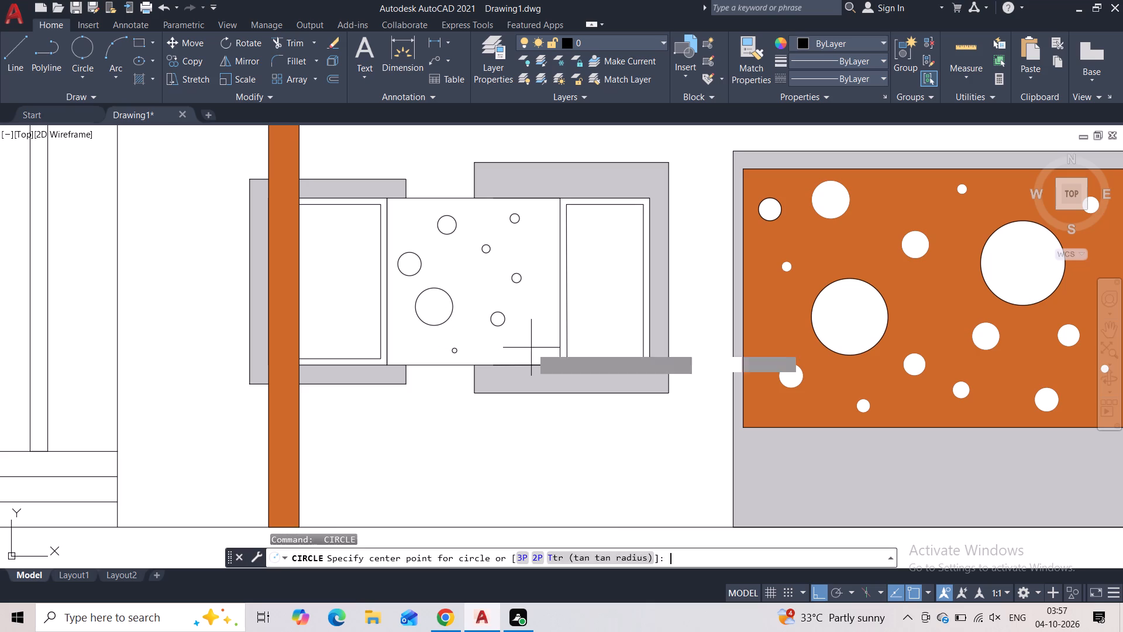
{"action": "left_click", "coordinate": [531, 348]}
{"action": "left_click", "coordinate": [534, 352]}
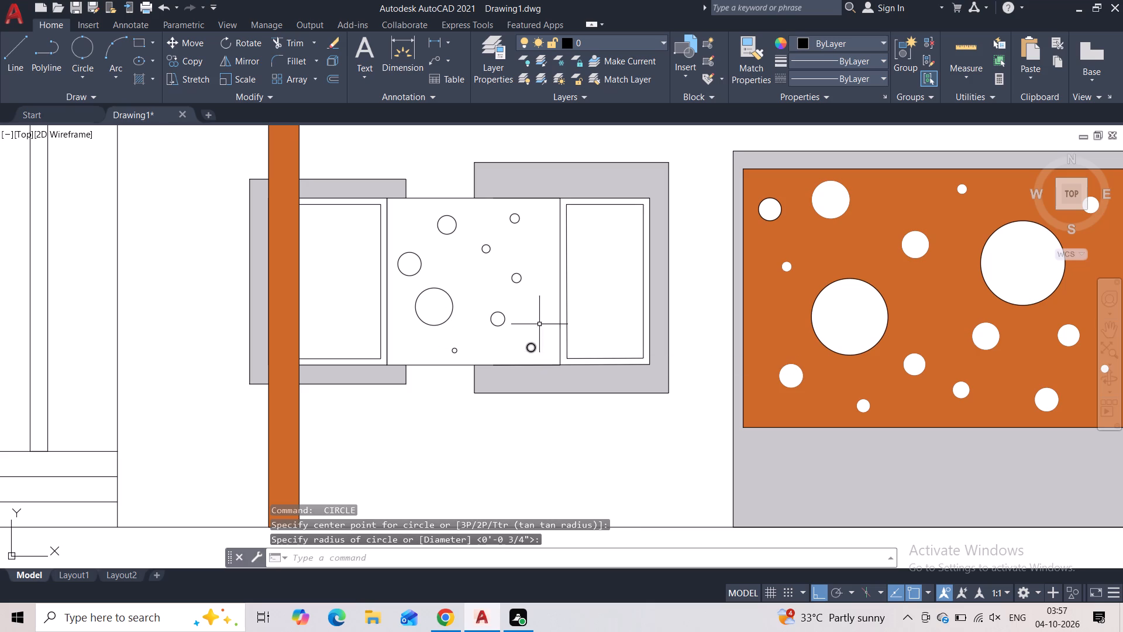
Add circles at the central panel's middle, upper-right edge and upper-left corner, with radii about 3/4, 1 1/8 and 1 11/16 inches.
{"action": "key", "text": "space"}
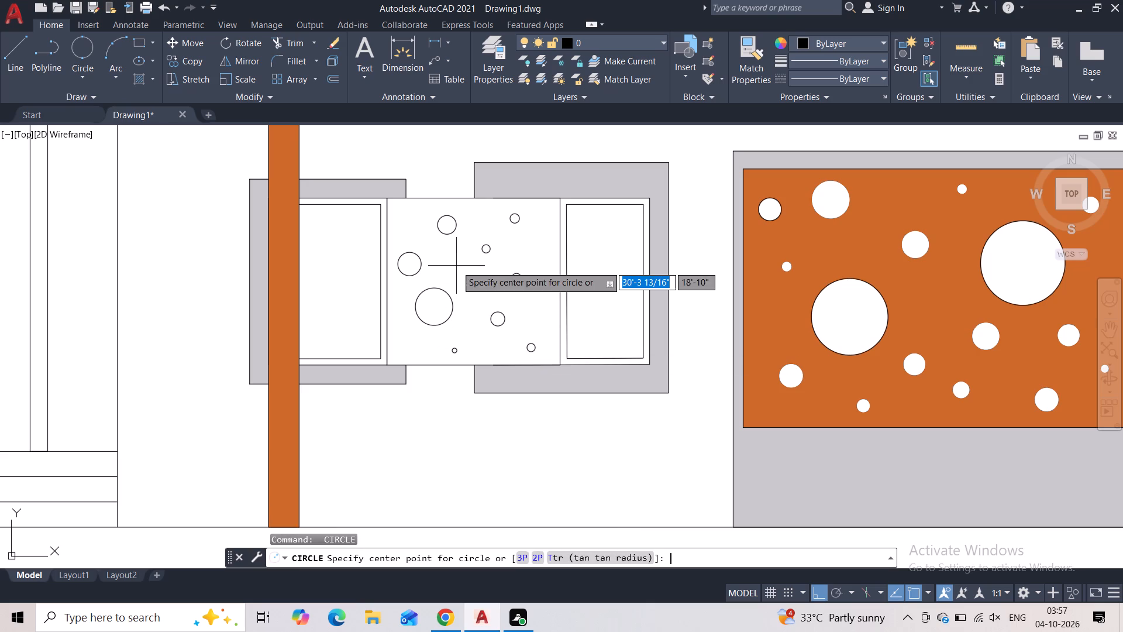
{"action": "left_click", "coordinate": [456, 266]}
{"action": "left_click", "coordinate": [458, 268]}
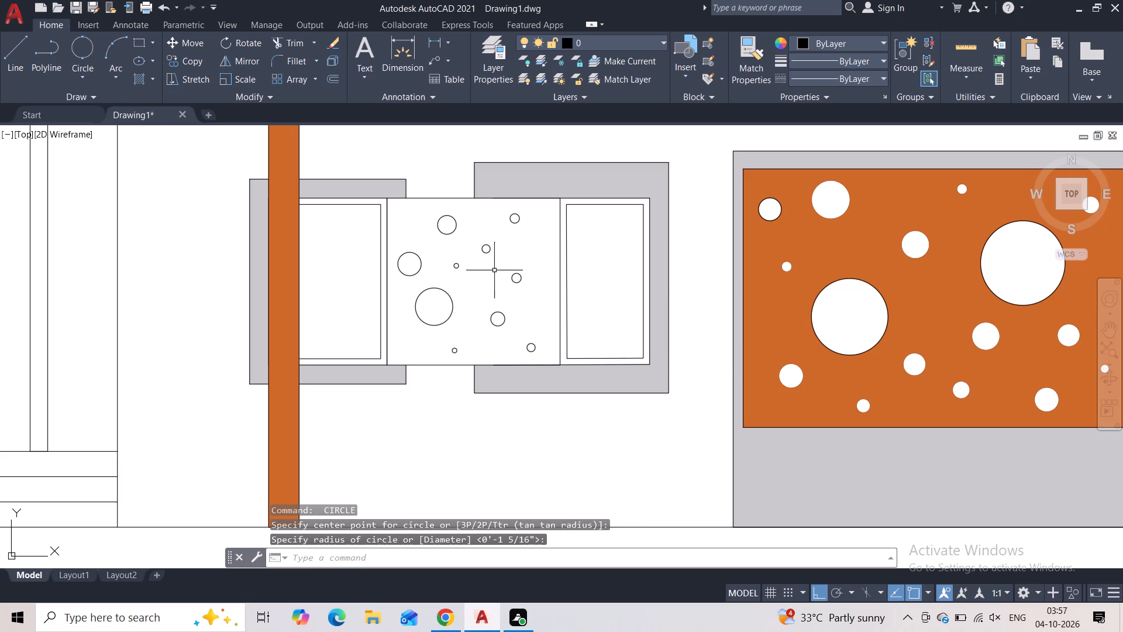
{"action": "key", "text": "space"}
{"action": "left_click", "coordinate": [538, 245]}
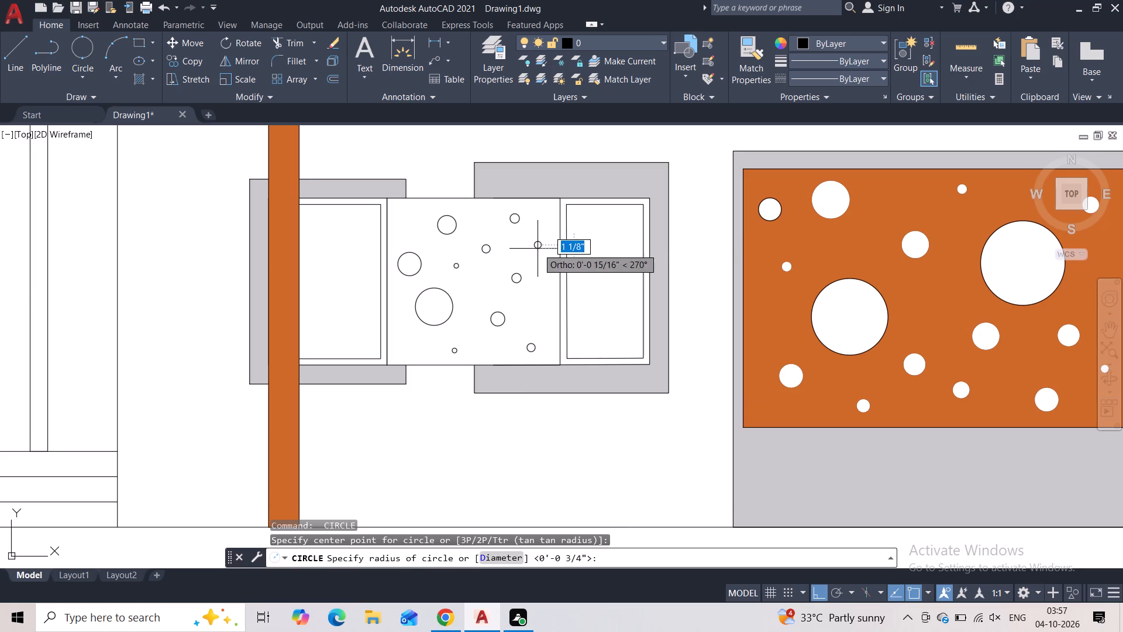
{"action": "left_click", "coordinate": [538, 249]}
{"action": "key", "text": "space"}
{"action": "left_click", "coordinate": [405, 224]}
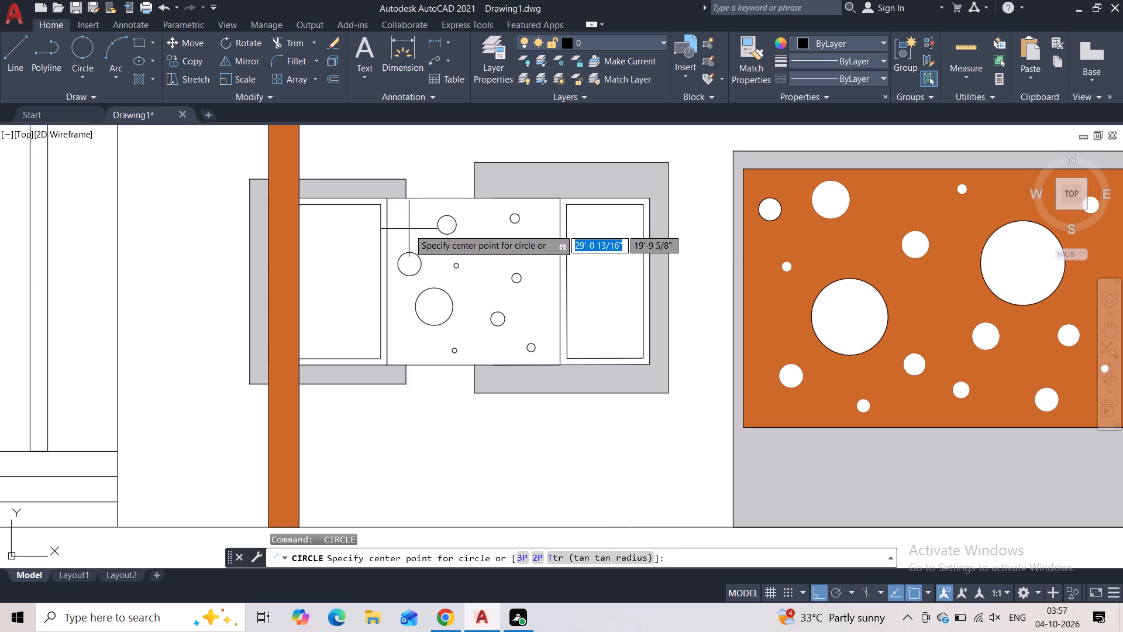
{"action": "left_click", "coordinate": [409, 229]}
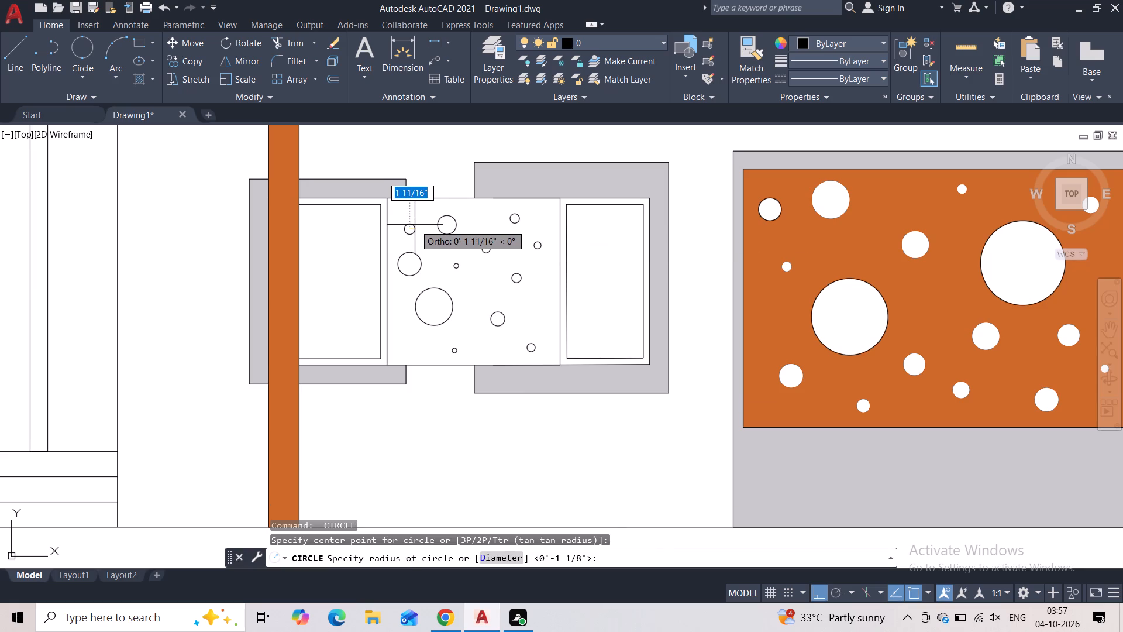
{"action": "left_click", "coordinate": [415, 225]}
{"action": "scroll", "coordinate": [495, 288], "scroll_direction": "down", "scroll_amount": 1}
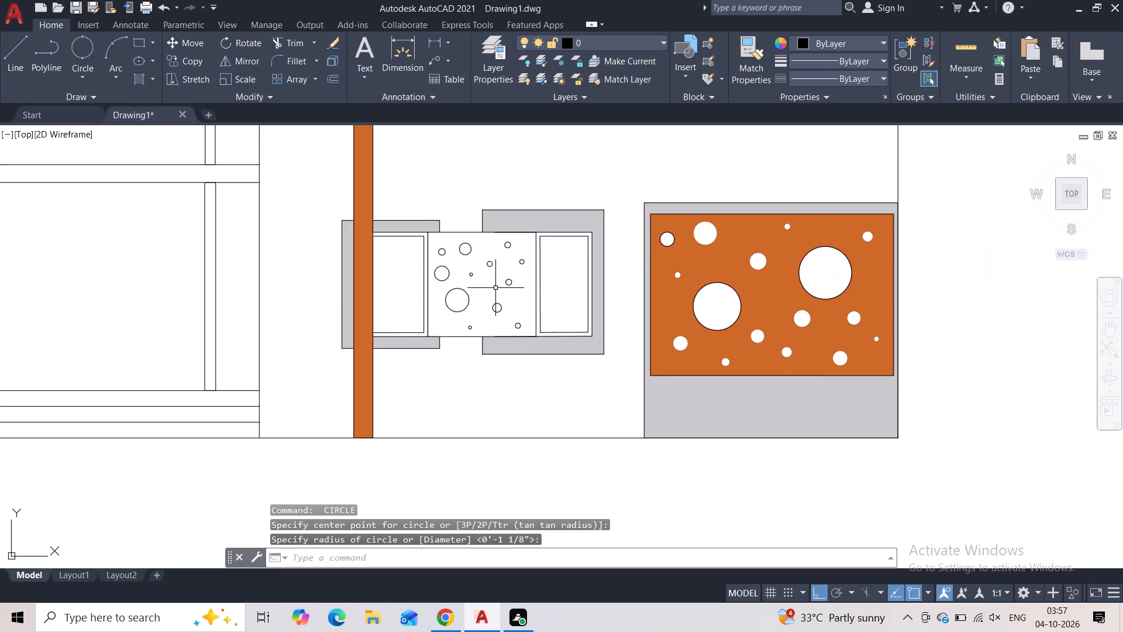
Hatch the ground-floor window's central panel around its circles with solid colour 205,105,40.
{"action": "scroll", "coordinate": [496, 288], "scroll_direction": "down", "scroll_amount": 1}
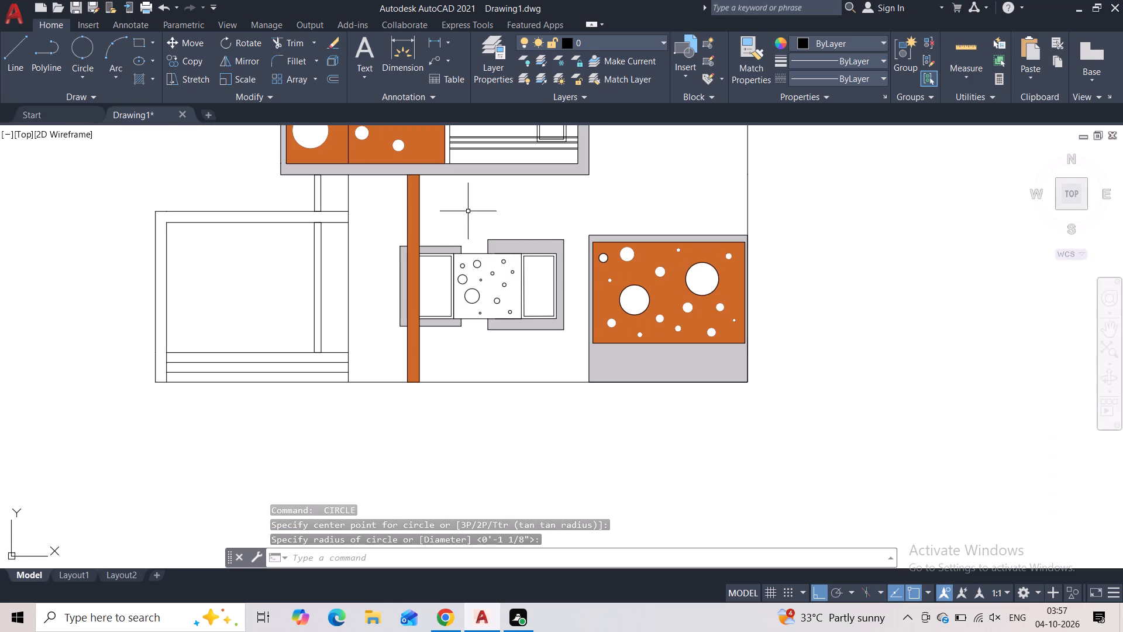
{"action": "key", "text": "h"}
{"action": "left_click", "coordinate": [504, 246]}
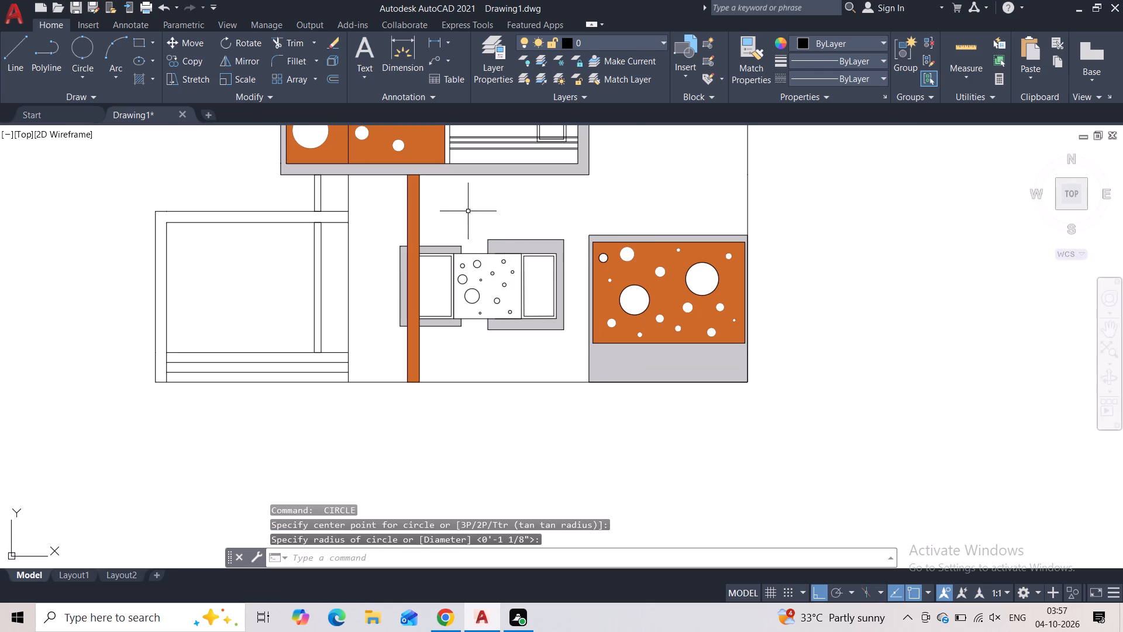
{"action": "left_click", "coordinate": [395, 63]}
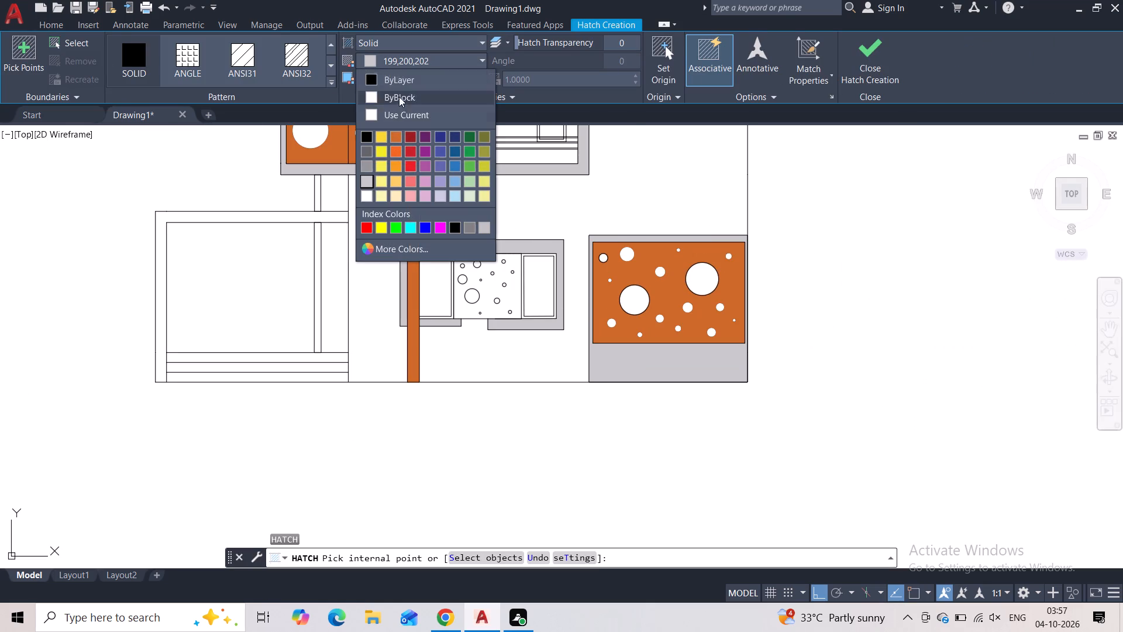
{"action": "left_click", "coordinate": [399, 134]}
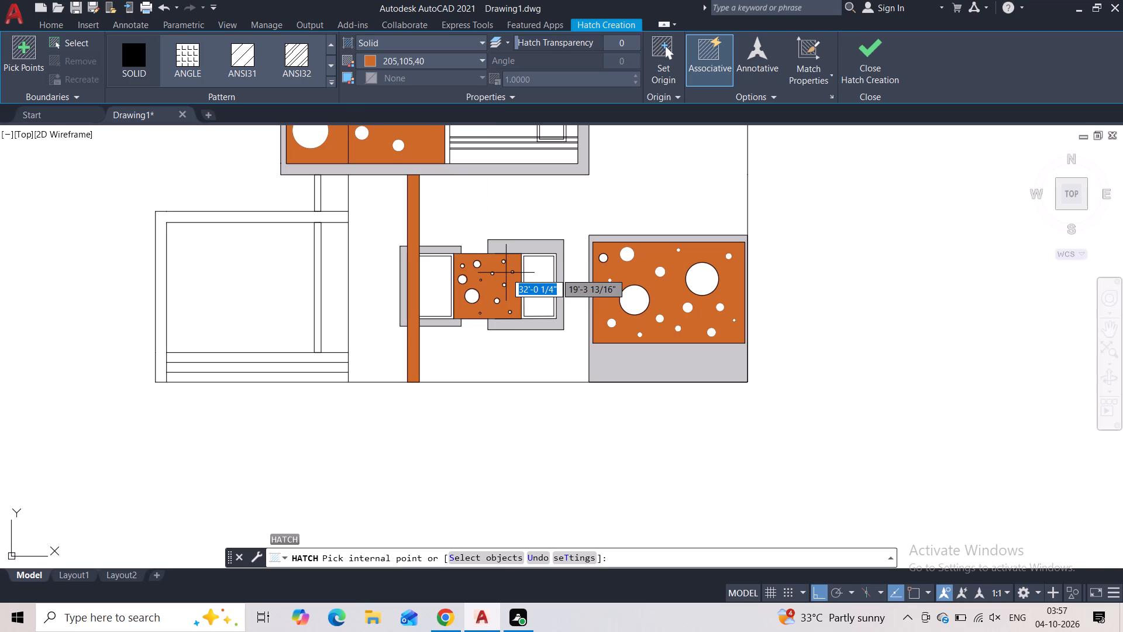
{"action": "left_click", "coordinate": [506, 273]}
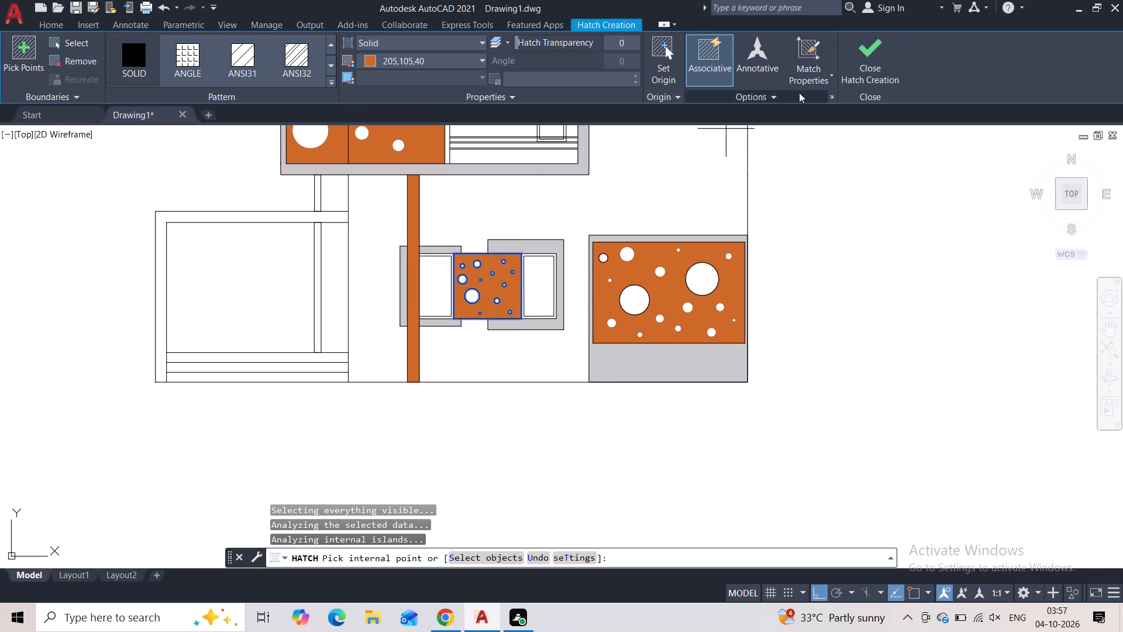
{"action": "left_click", "coordinate": [853, 60]}
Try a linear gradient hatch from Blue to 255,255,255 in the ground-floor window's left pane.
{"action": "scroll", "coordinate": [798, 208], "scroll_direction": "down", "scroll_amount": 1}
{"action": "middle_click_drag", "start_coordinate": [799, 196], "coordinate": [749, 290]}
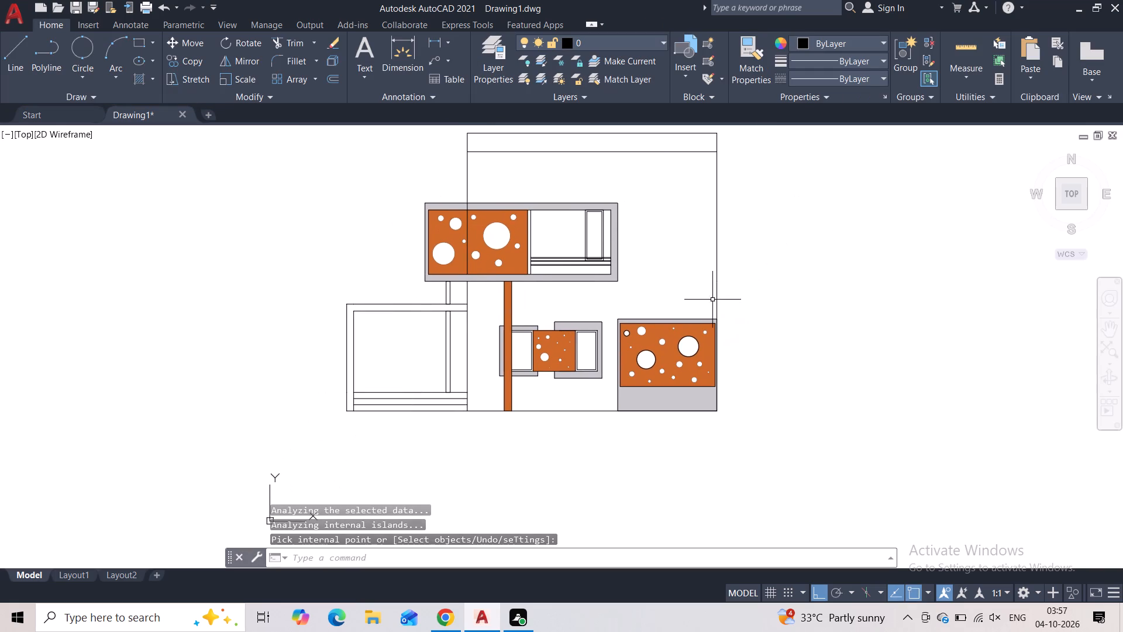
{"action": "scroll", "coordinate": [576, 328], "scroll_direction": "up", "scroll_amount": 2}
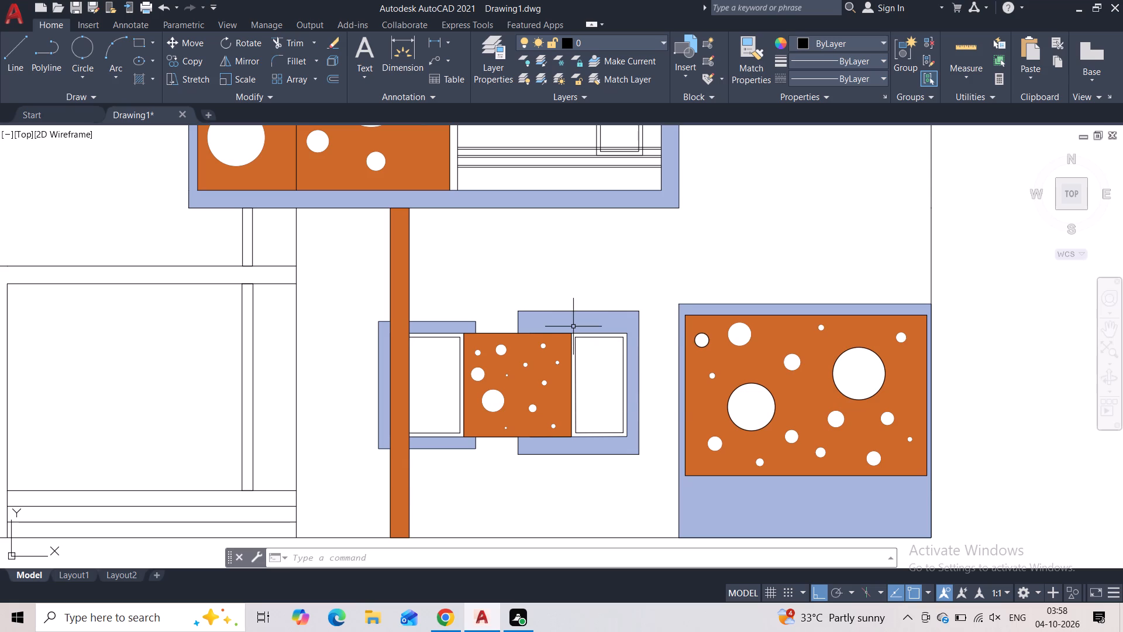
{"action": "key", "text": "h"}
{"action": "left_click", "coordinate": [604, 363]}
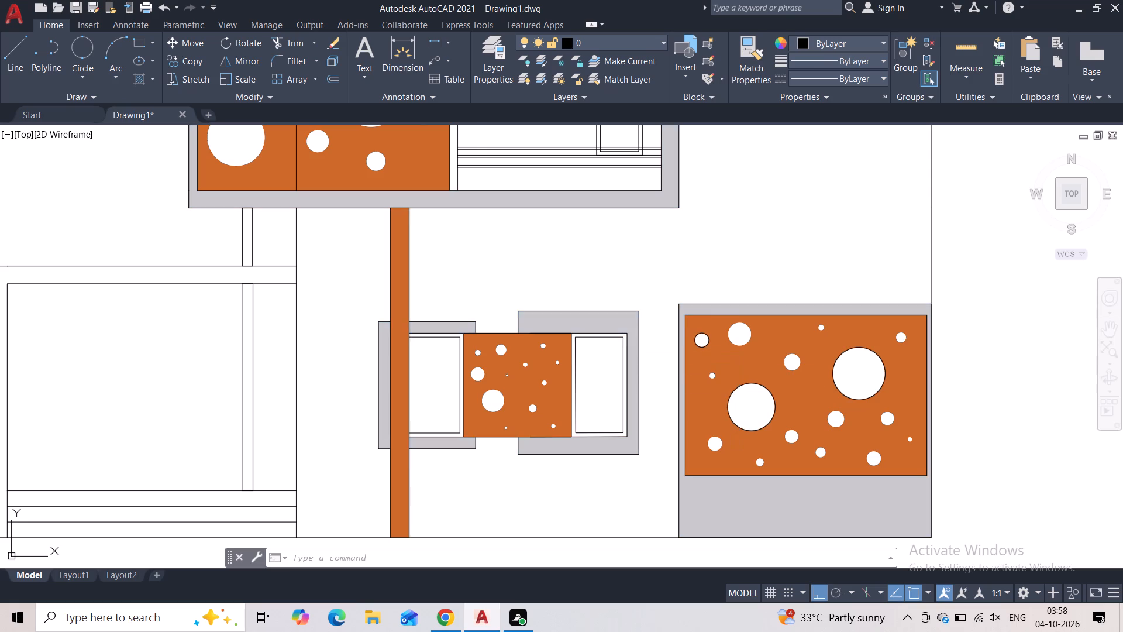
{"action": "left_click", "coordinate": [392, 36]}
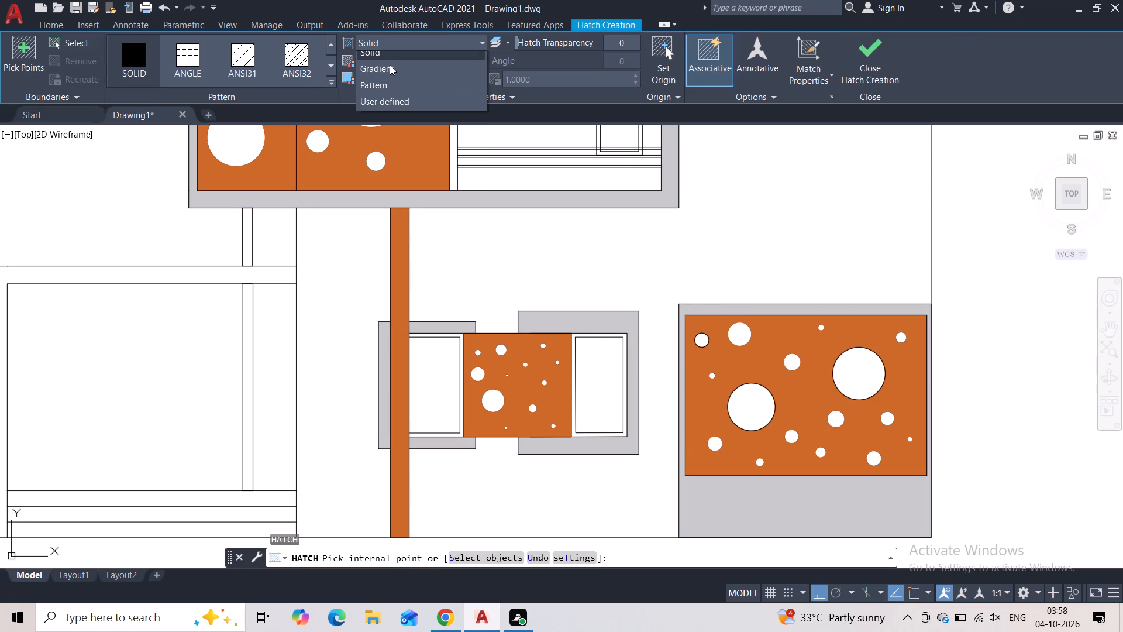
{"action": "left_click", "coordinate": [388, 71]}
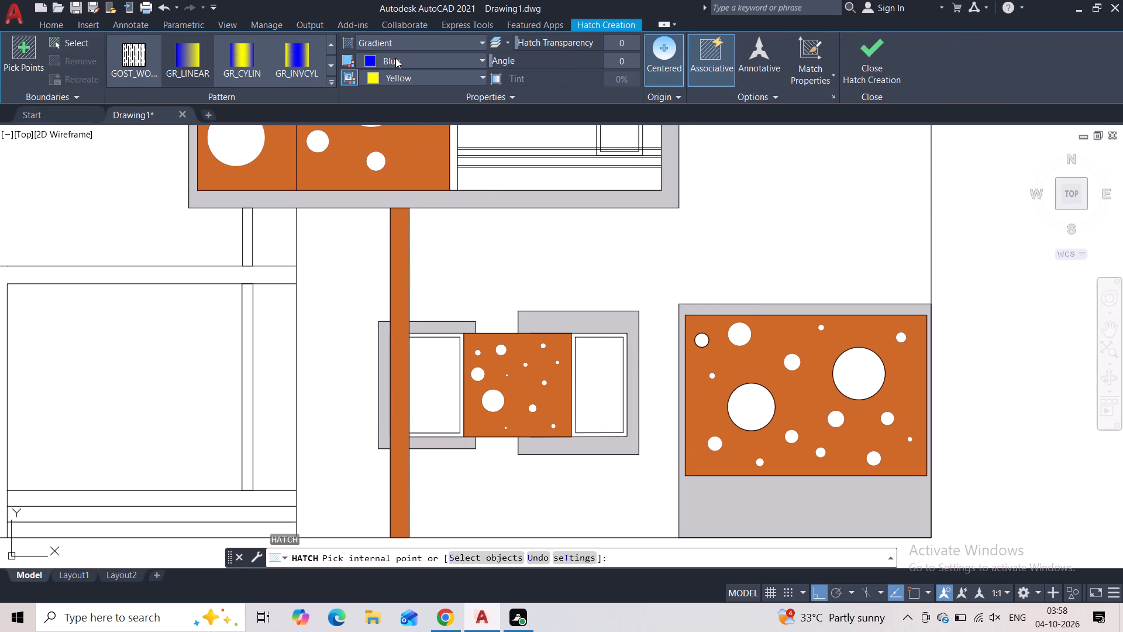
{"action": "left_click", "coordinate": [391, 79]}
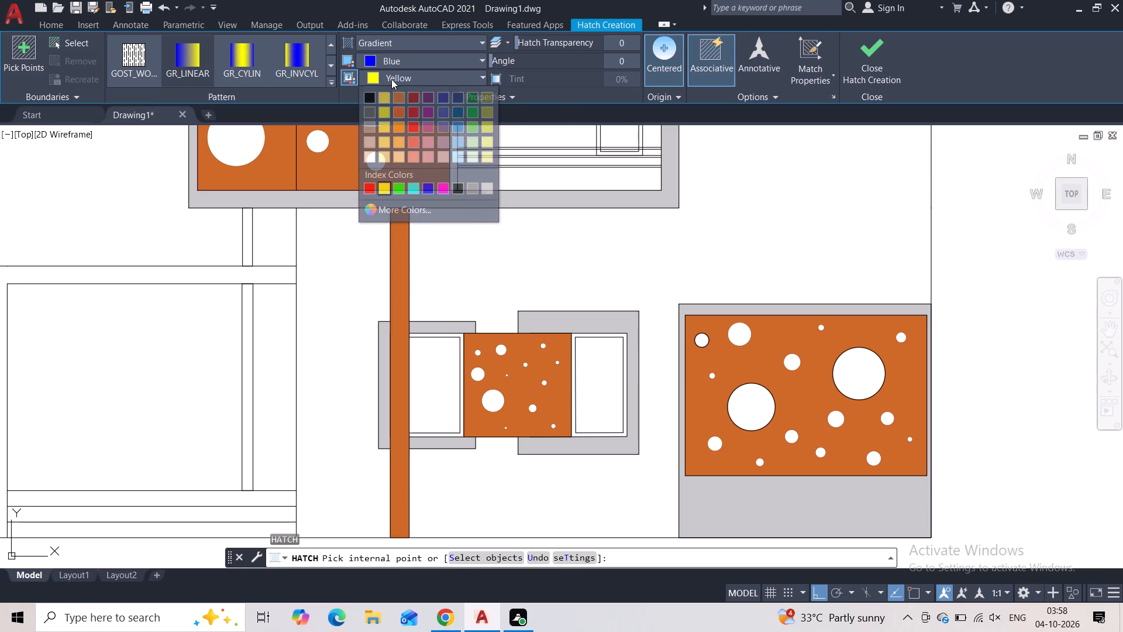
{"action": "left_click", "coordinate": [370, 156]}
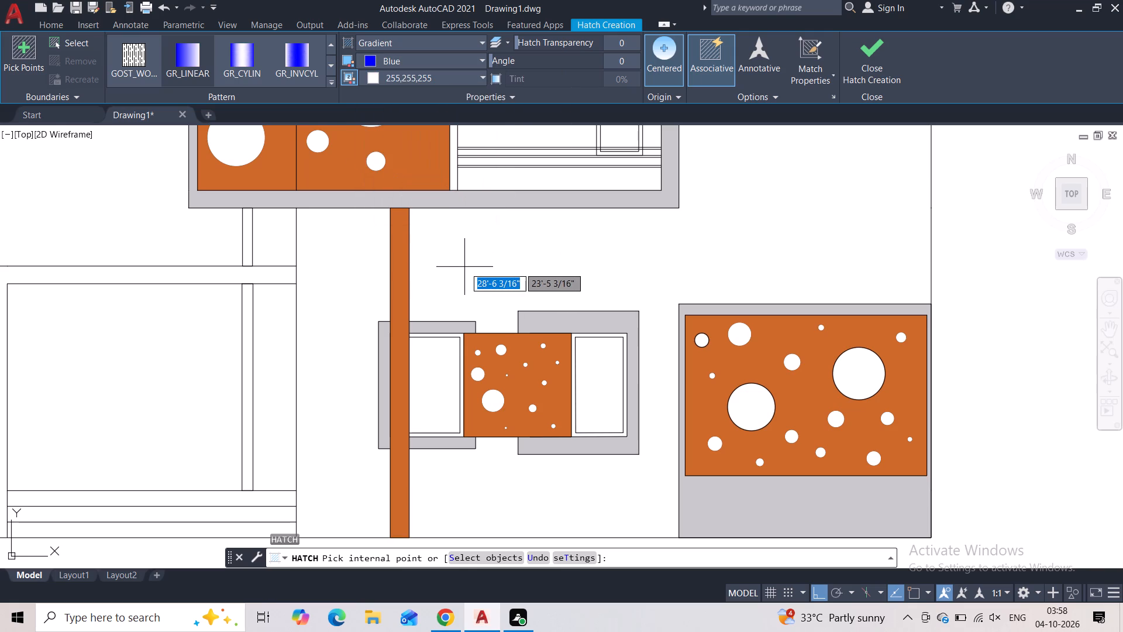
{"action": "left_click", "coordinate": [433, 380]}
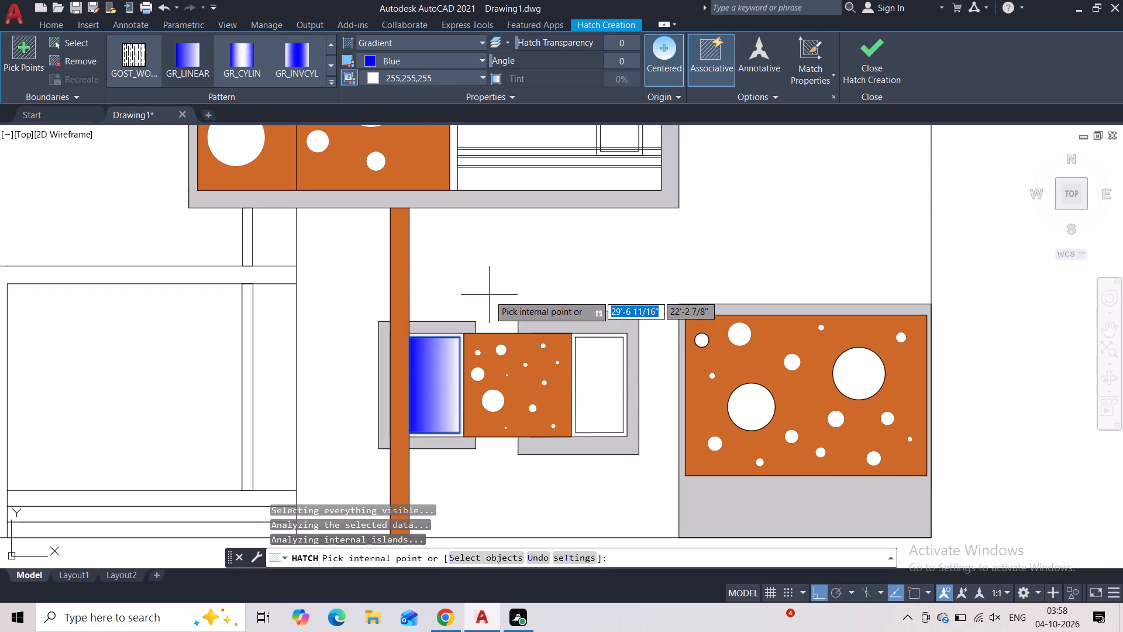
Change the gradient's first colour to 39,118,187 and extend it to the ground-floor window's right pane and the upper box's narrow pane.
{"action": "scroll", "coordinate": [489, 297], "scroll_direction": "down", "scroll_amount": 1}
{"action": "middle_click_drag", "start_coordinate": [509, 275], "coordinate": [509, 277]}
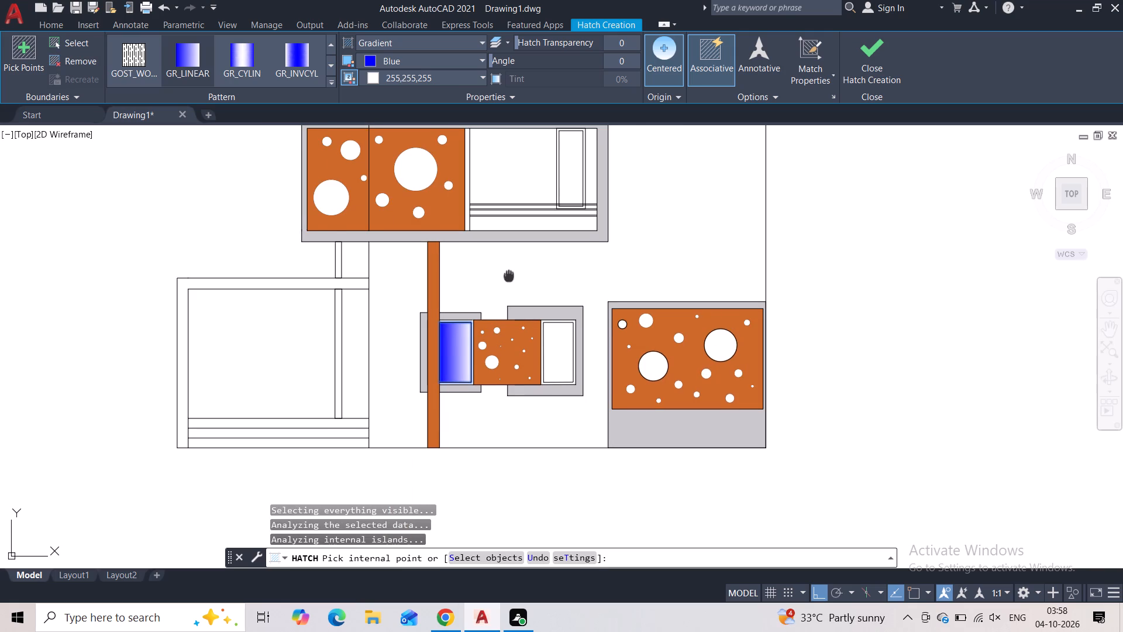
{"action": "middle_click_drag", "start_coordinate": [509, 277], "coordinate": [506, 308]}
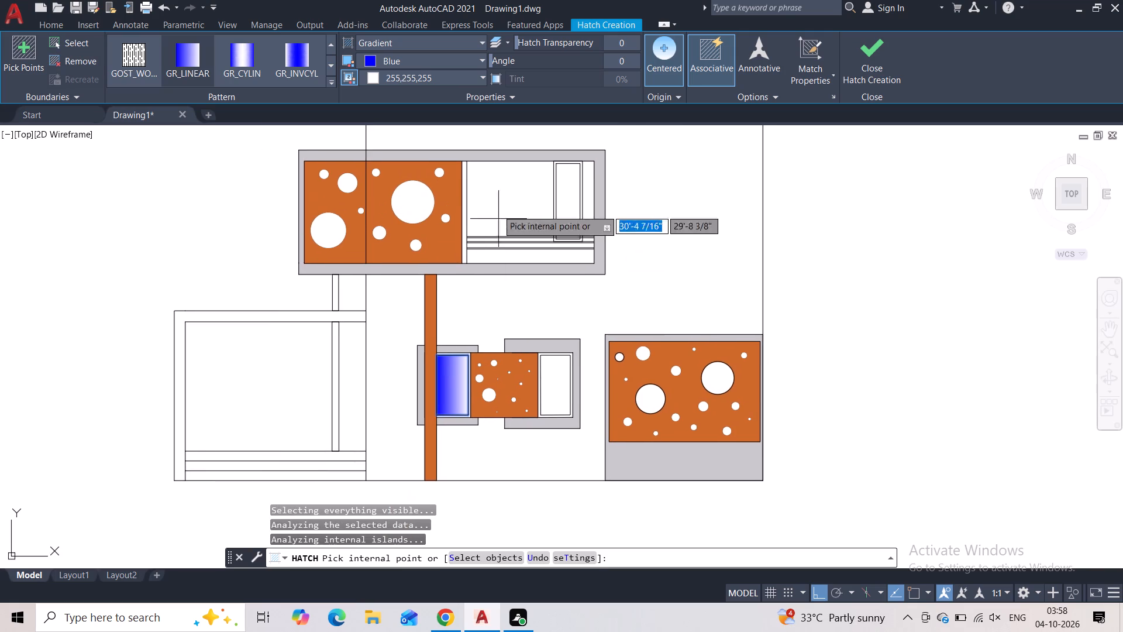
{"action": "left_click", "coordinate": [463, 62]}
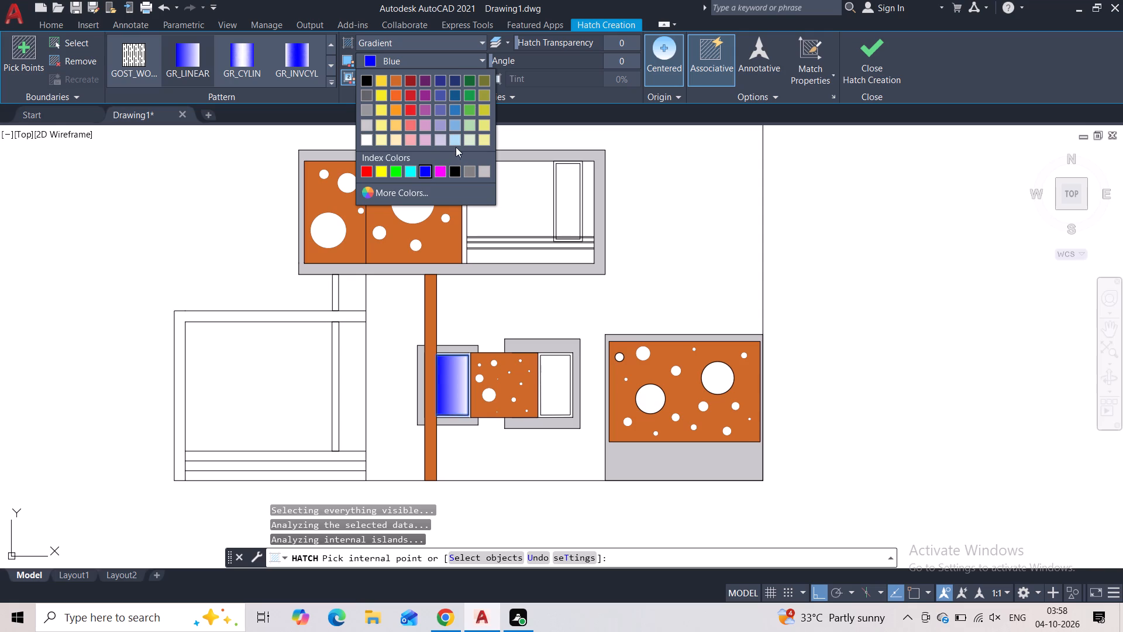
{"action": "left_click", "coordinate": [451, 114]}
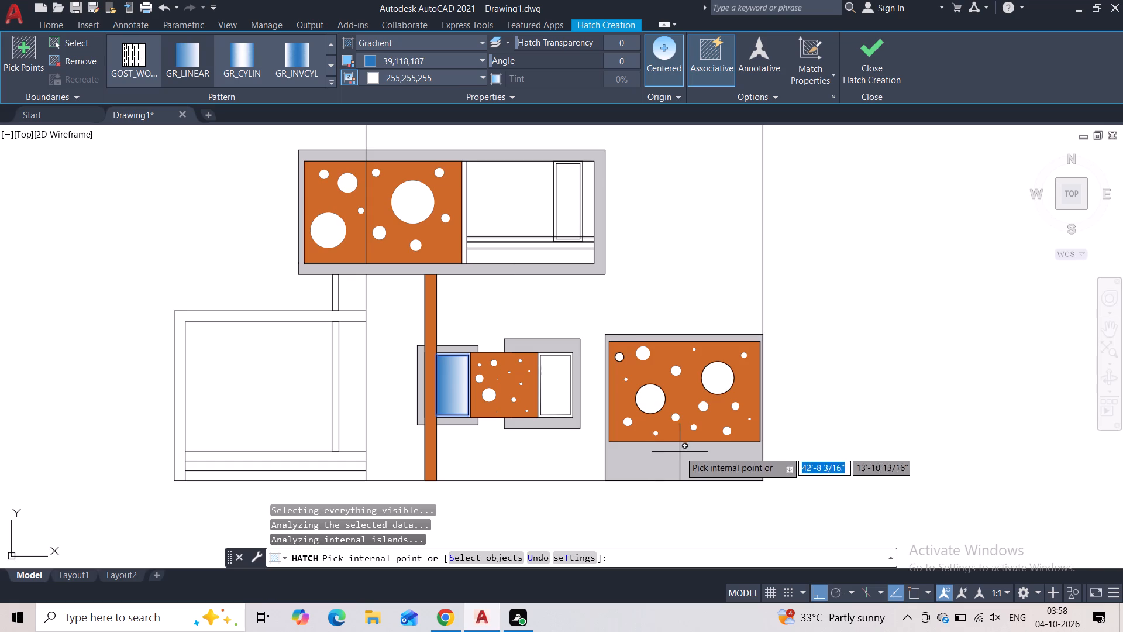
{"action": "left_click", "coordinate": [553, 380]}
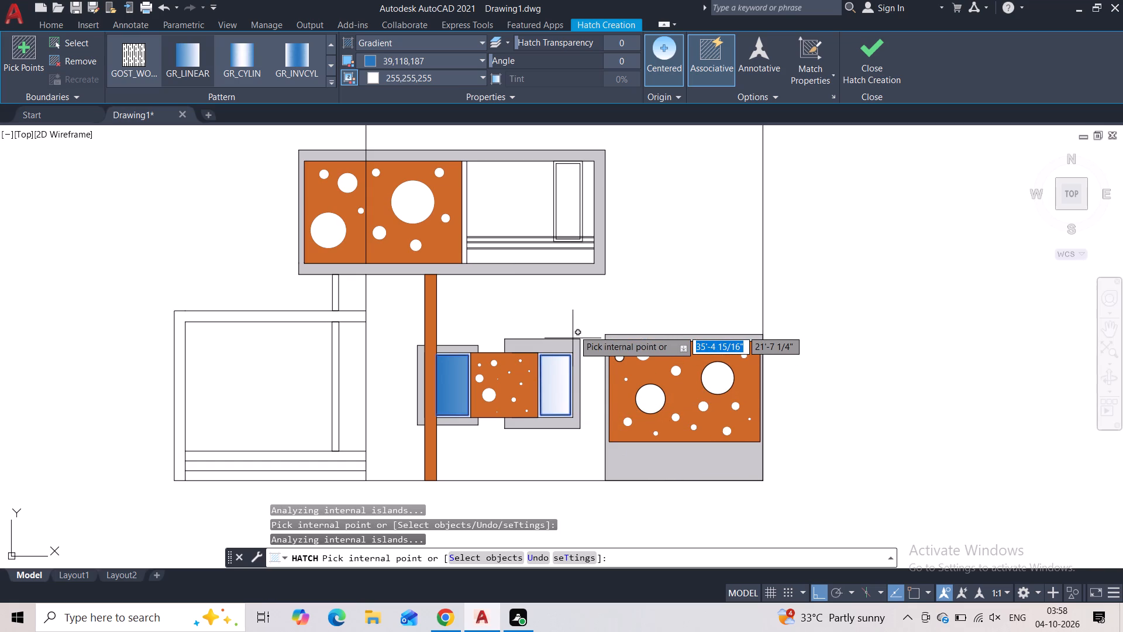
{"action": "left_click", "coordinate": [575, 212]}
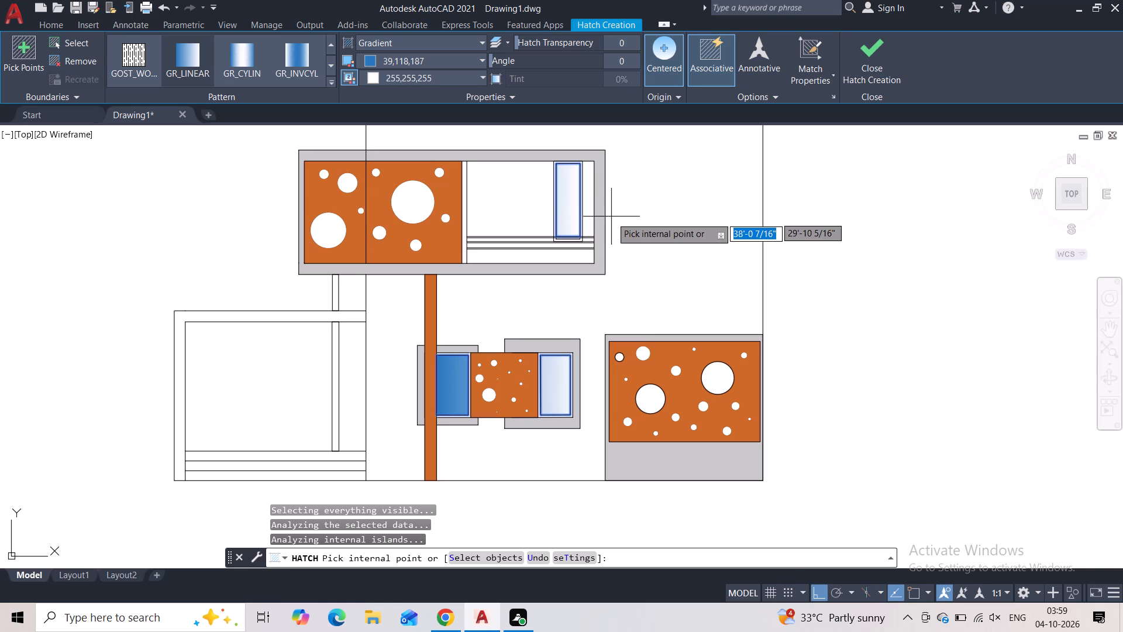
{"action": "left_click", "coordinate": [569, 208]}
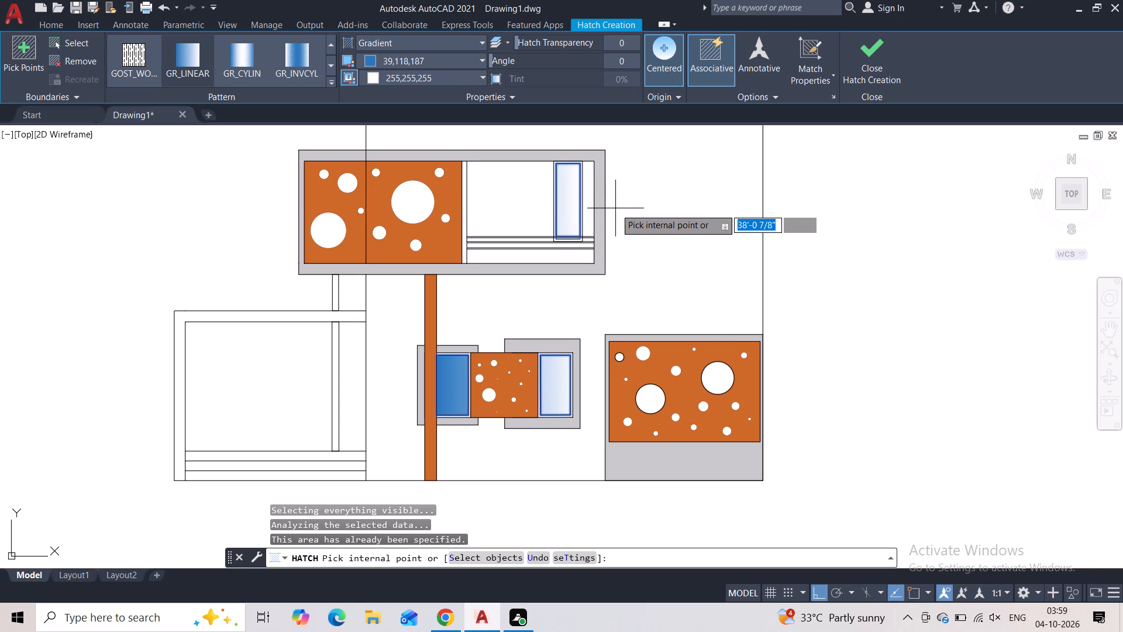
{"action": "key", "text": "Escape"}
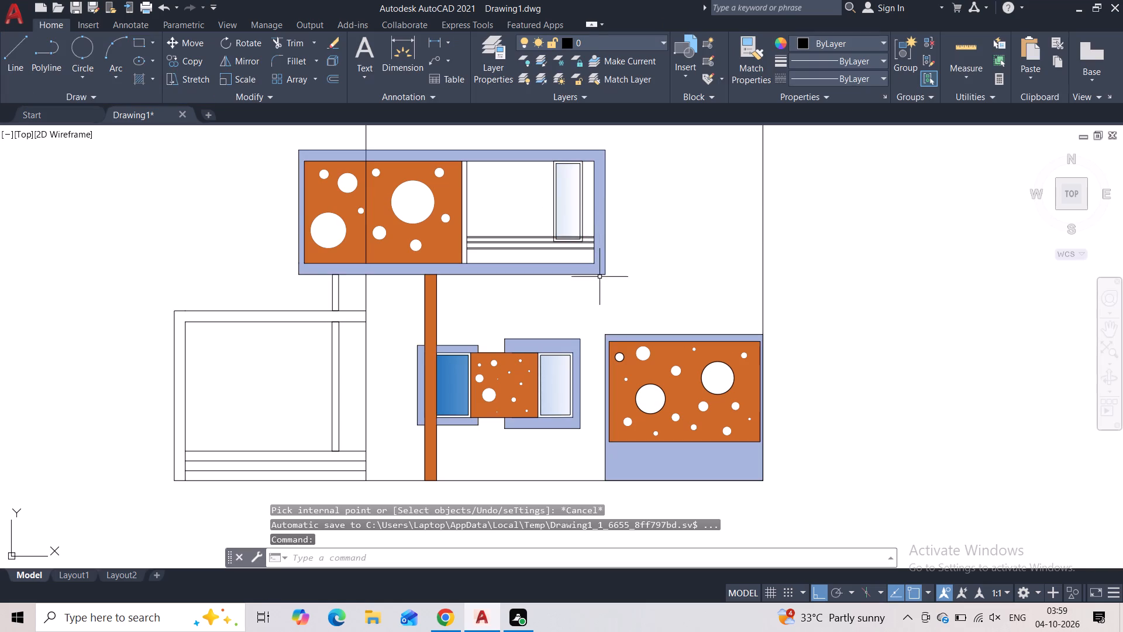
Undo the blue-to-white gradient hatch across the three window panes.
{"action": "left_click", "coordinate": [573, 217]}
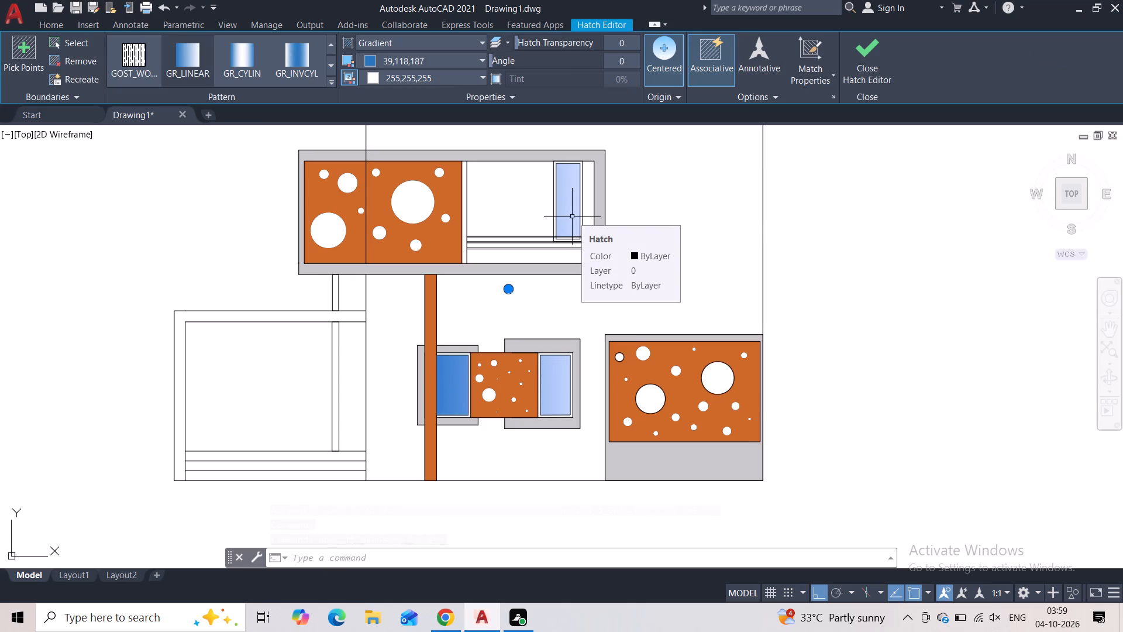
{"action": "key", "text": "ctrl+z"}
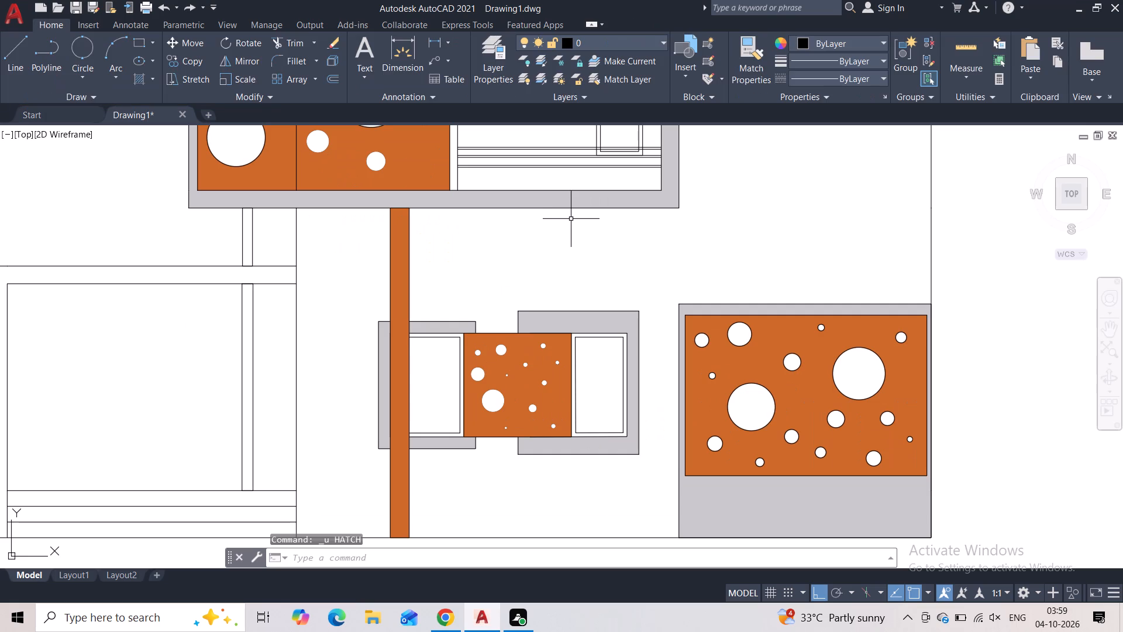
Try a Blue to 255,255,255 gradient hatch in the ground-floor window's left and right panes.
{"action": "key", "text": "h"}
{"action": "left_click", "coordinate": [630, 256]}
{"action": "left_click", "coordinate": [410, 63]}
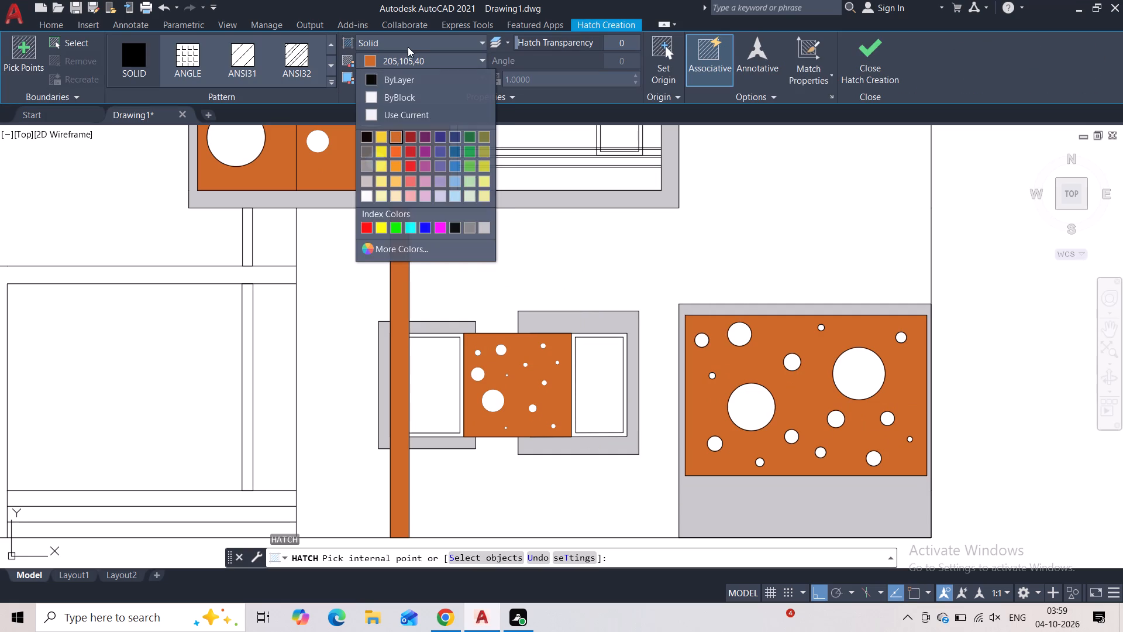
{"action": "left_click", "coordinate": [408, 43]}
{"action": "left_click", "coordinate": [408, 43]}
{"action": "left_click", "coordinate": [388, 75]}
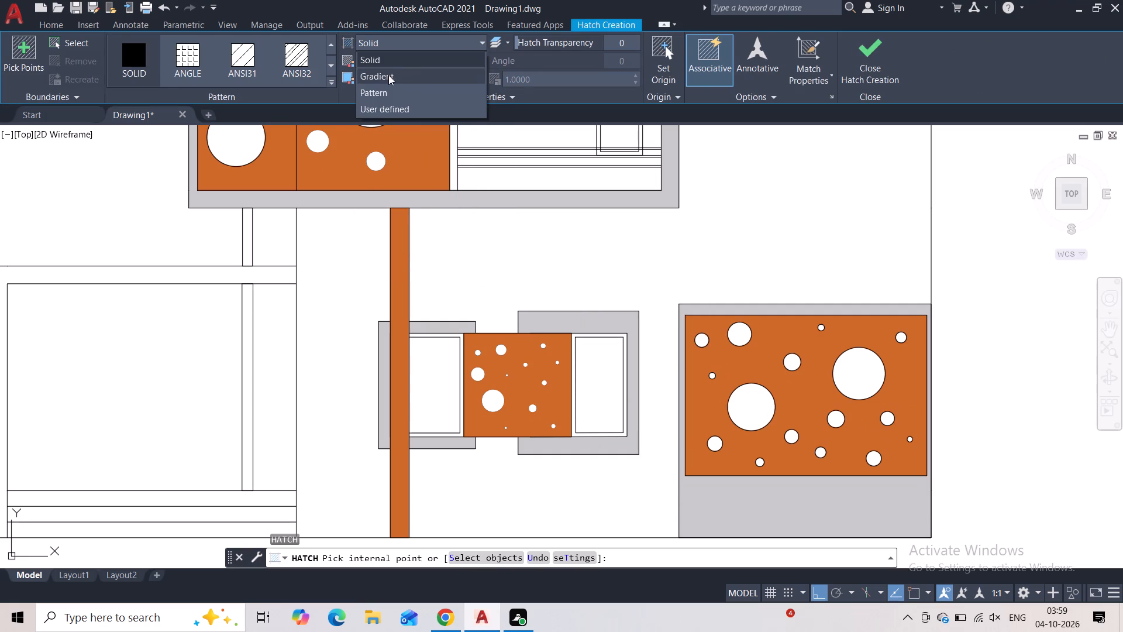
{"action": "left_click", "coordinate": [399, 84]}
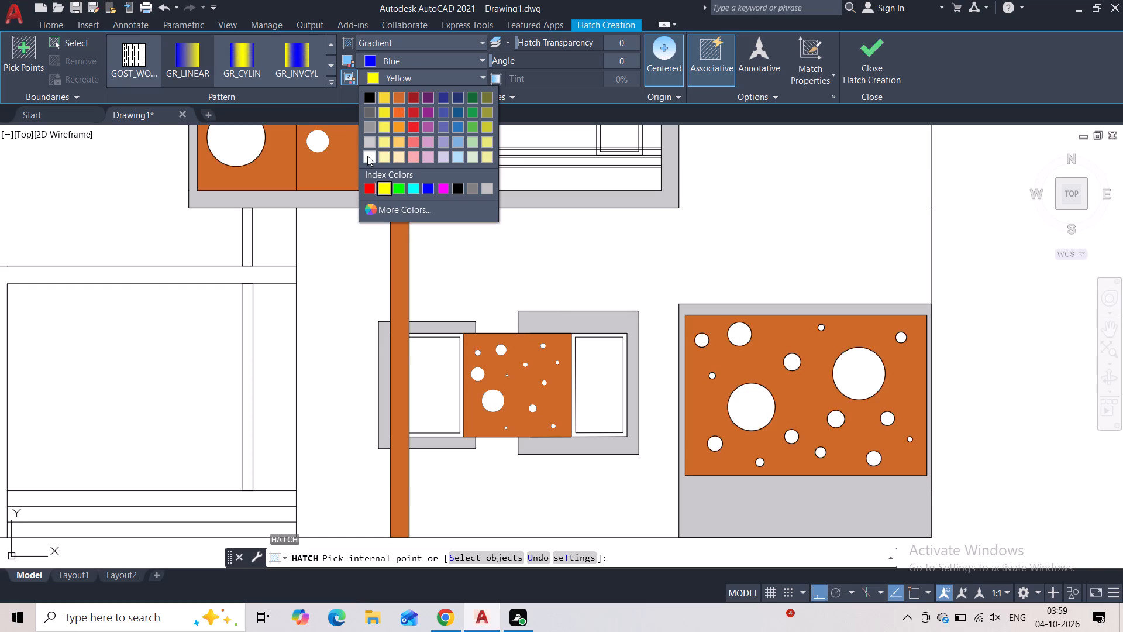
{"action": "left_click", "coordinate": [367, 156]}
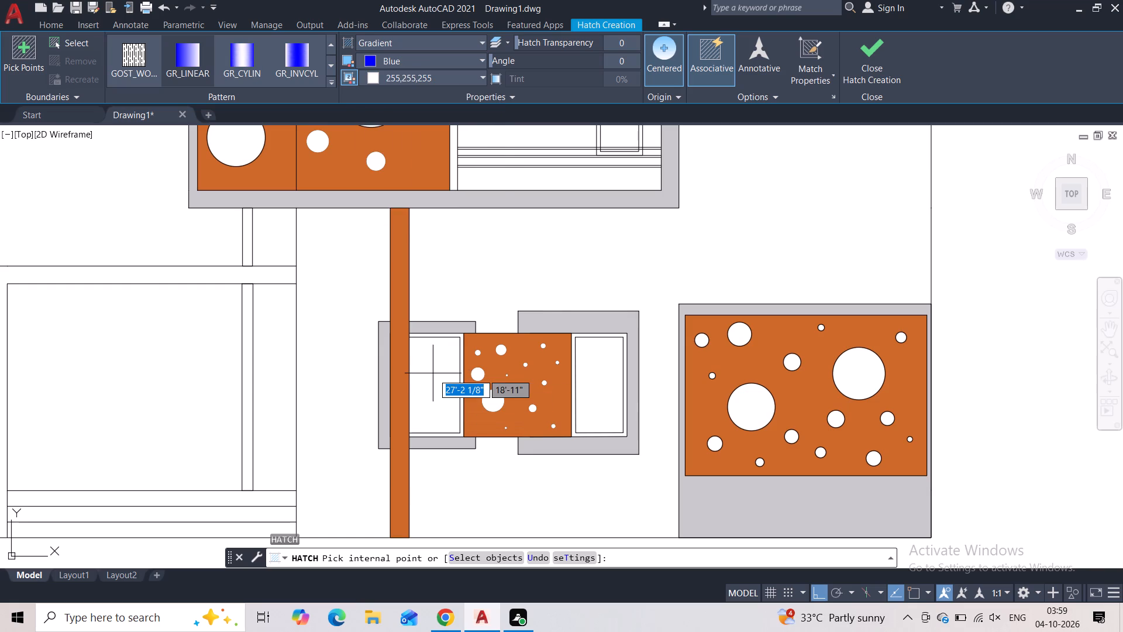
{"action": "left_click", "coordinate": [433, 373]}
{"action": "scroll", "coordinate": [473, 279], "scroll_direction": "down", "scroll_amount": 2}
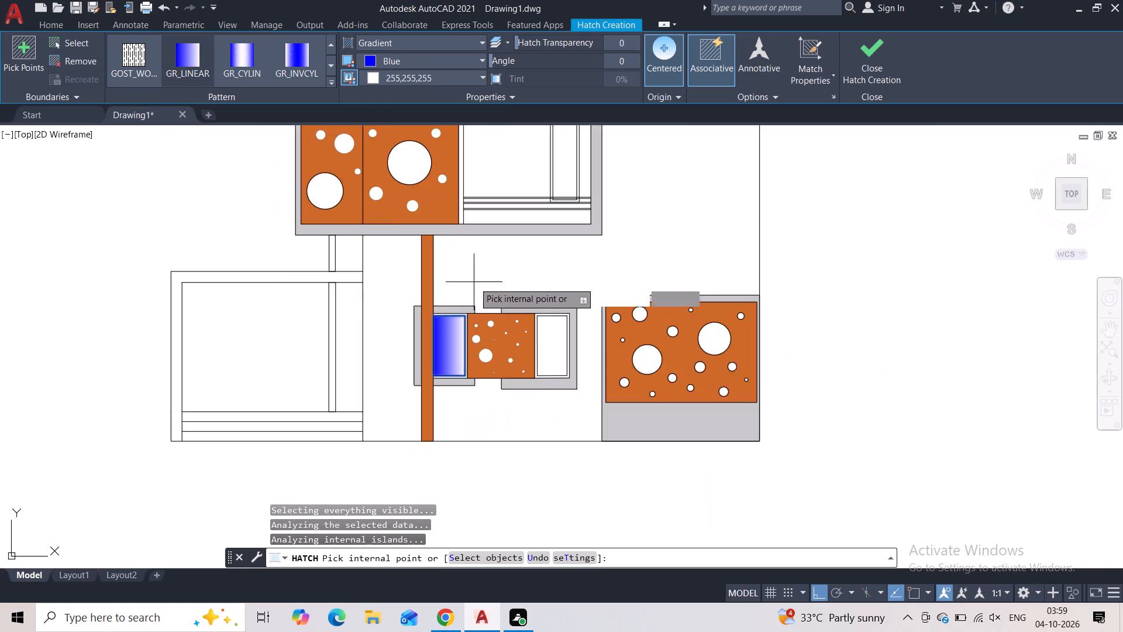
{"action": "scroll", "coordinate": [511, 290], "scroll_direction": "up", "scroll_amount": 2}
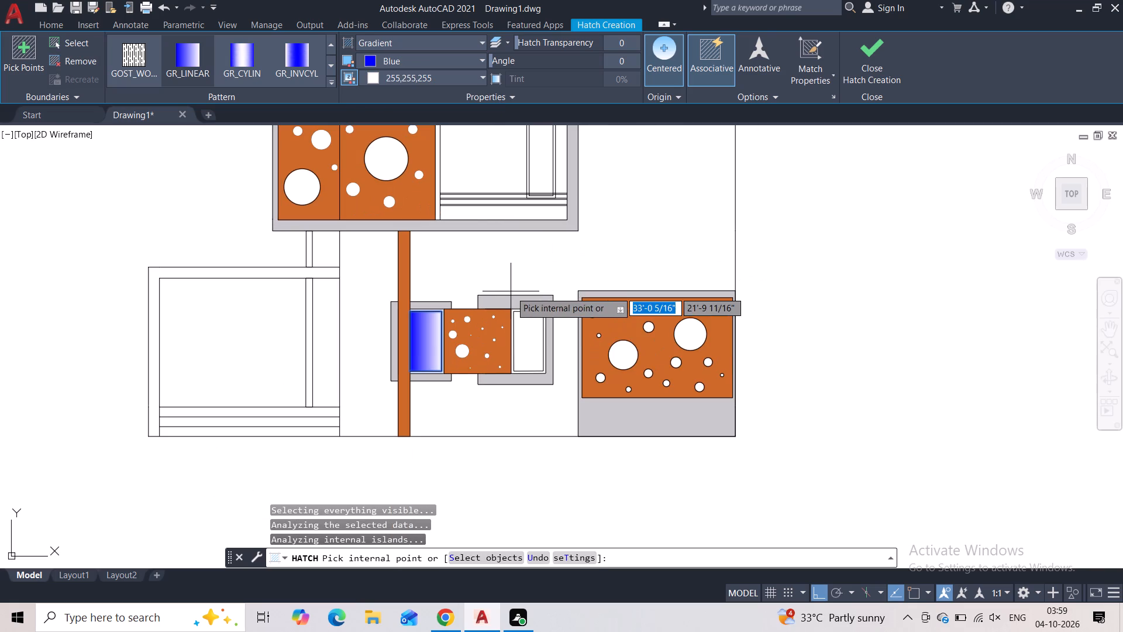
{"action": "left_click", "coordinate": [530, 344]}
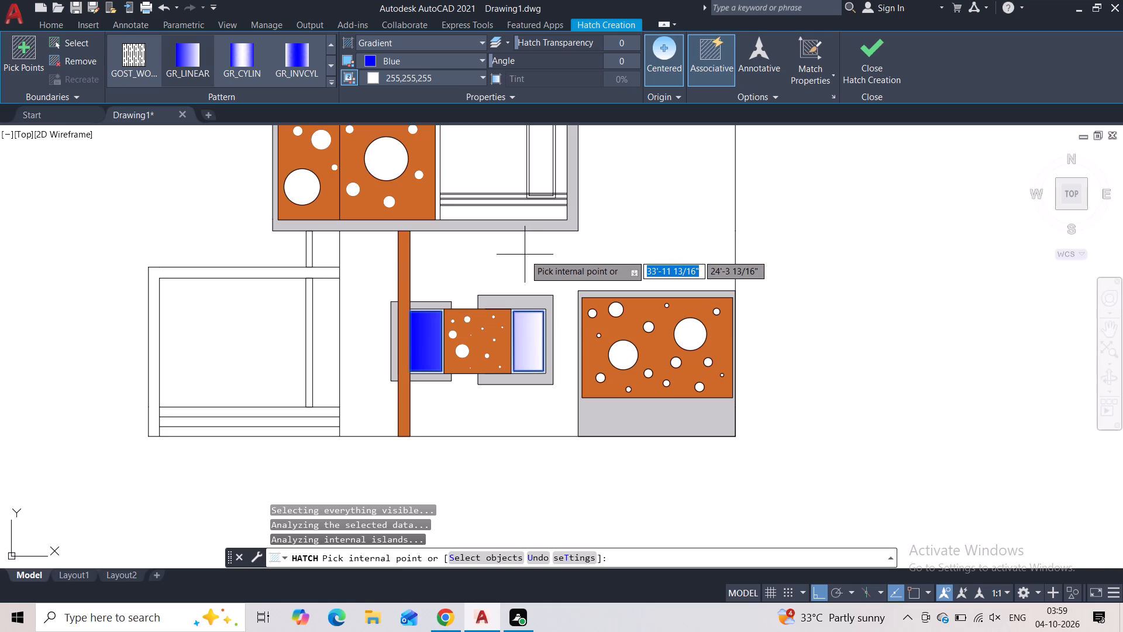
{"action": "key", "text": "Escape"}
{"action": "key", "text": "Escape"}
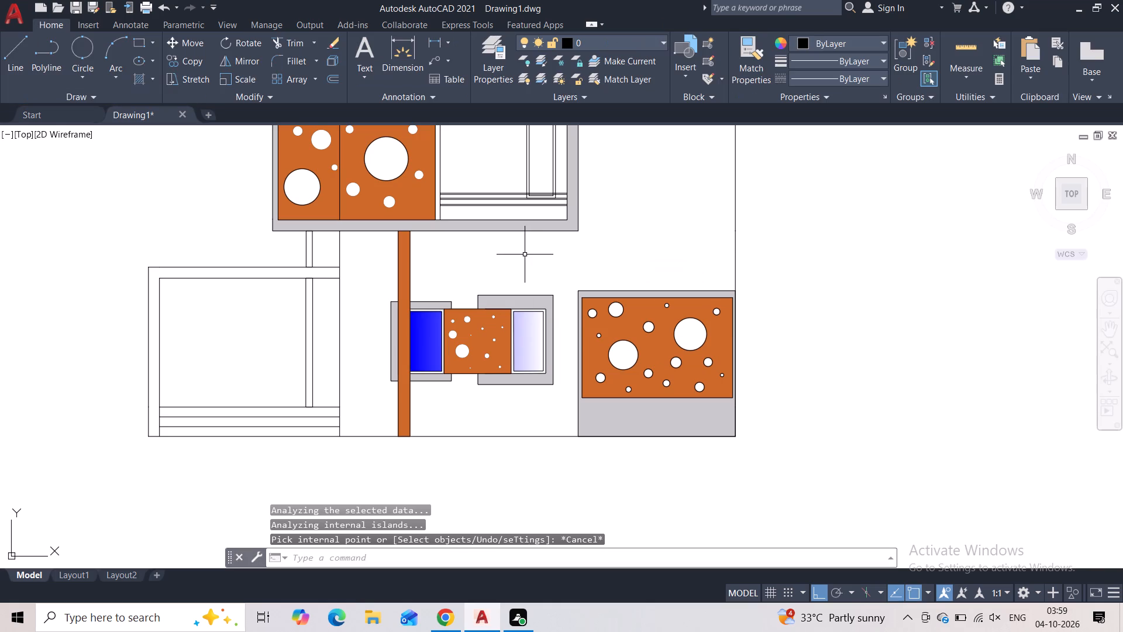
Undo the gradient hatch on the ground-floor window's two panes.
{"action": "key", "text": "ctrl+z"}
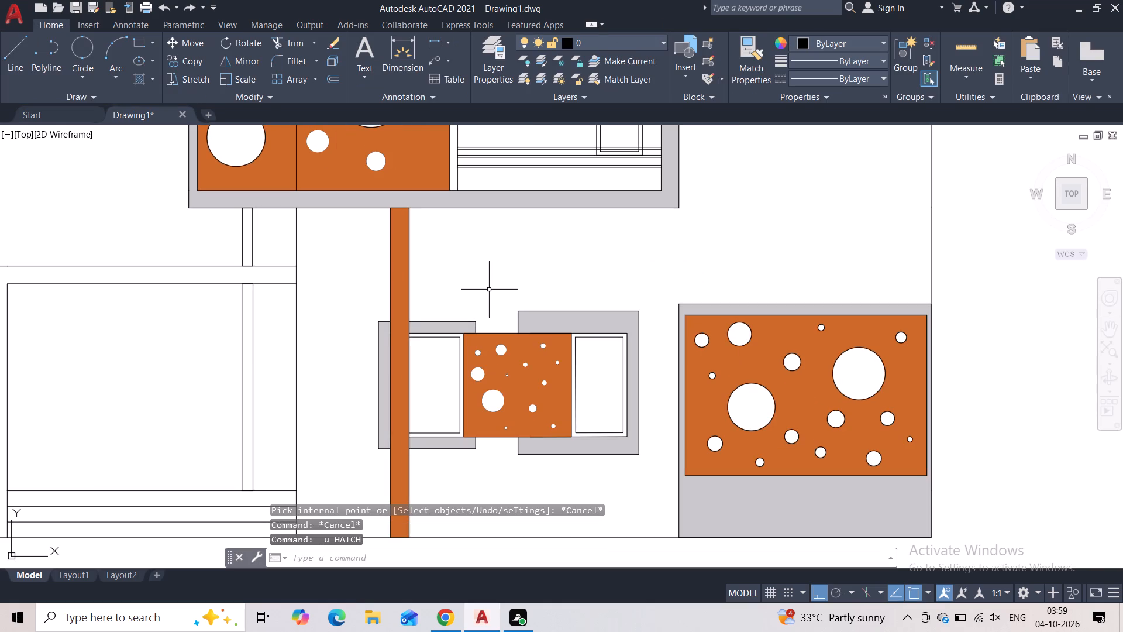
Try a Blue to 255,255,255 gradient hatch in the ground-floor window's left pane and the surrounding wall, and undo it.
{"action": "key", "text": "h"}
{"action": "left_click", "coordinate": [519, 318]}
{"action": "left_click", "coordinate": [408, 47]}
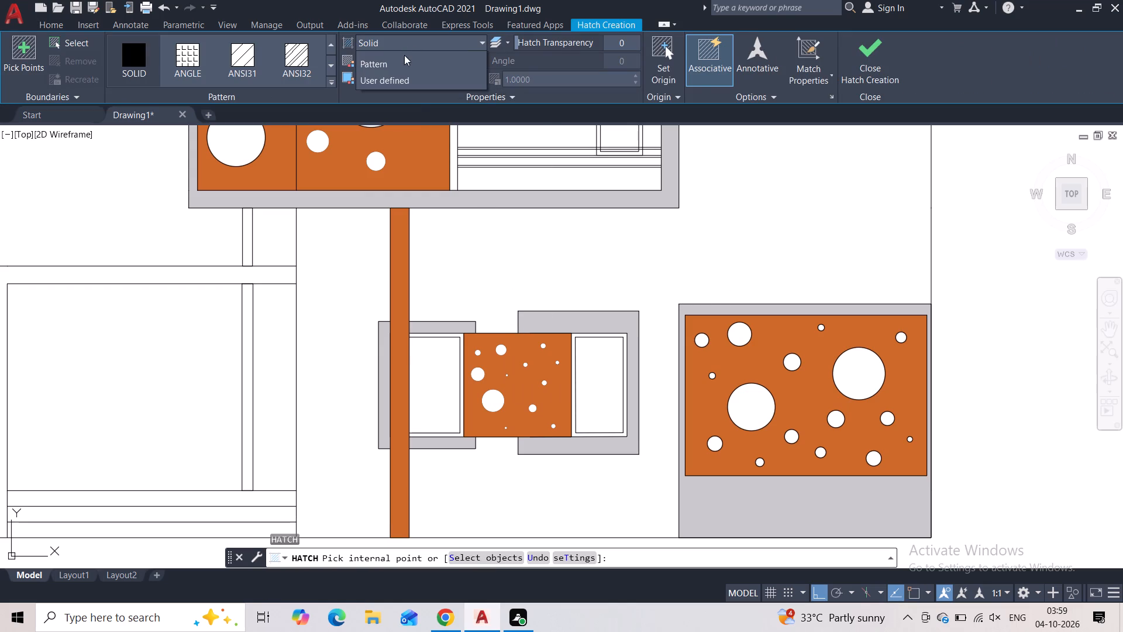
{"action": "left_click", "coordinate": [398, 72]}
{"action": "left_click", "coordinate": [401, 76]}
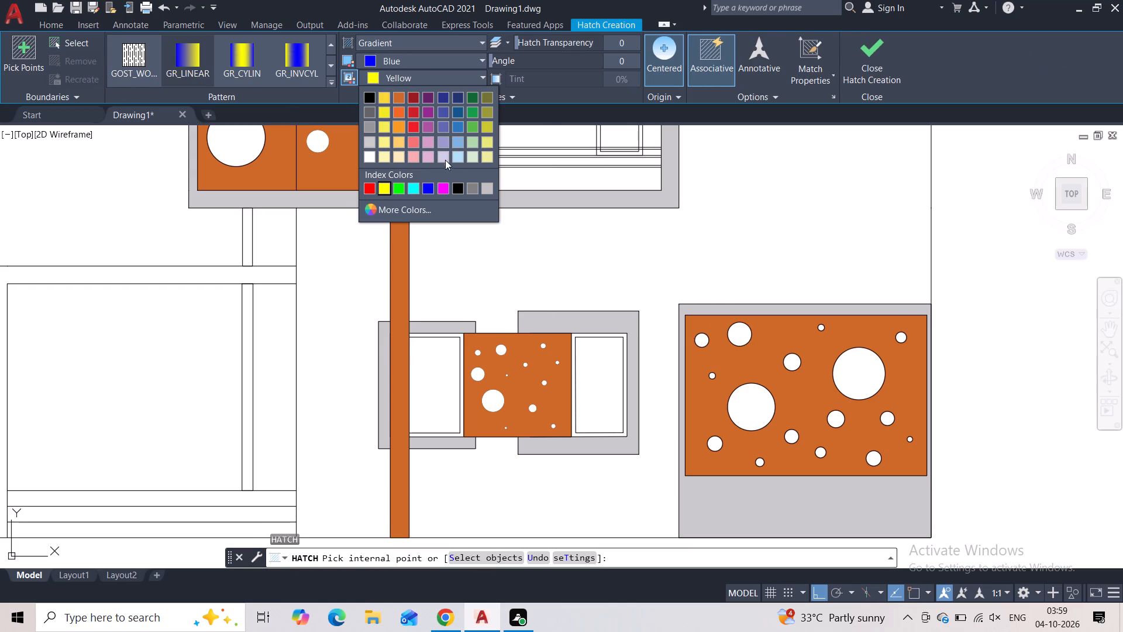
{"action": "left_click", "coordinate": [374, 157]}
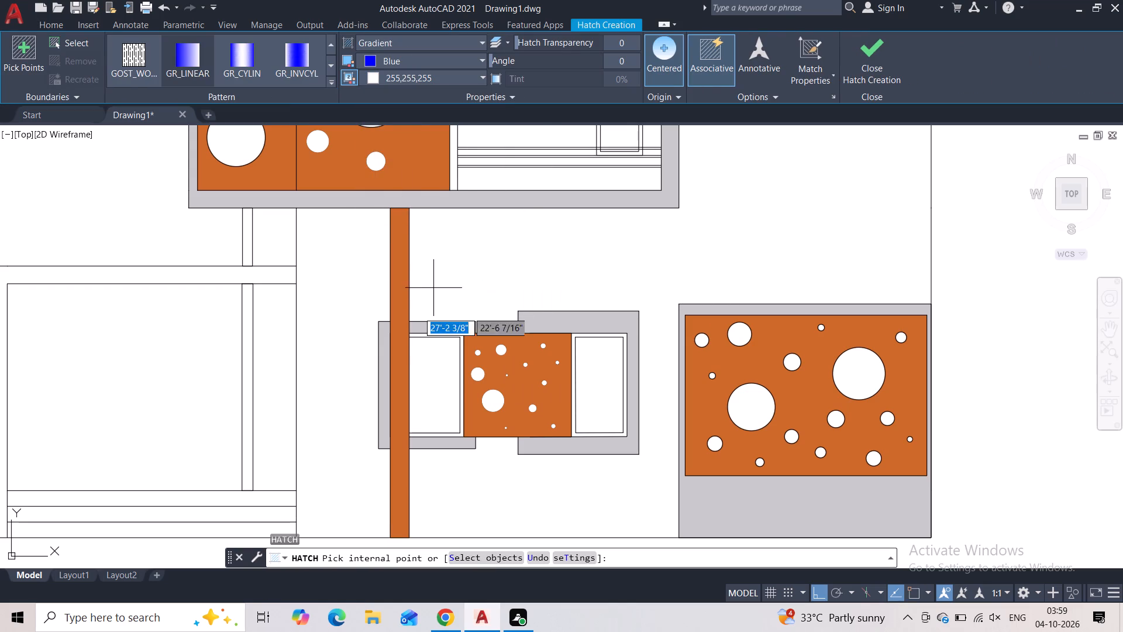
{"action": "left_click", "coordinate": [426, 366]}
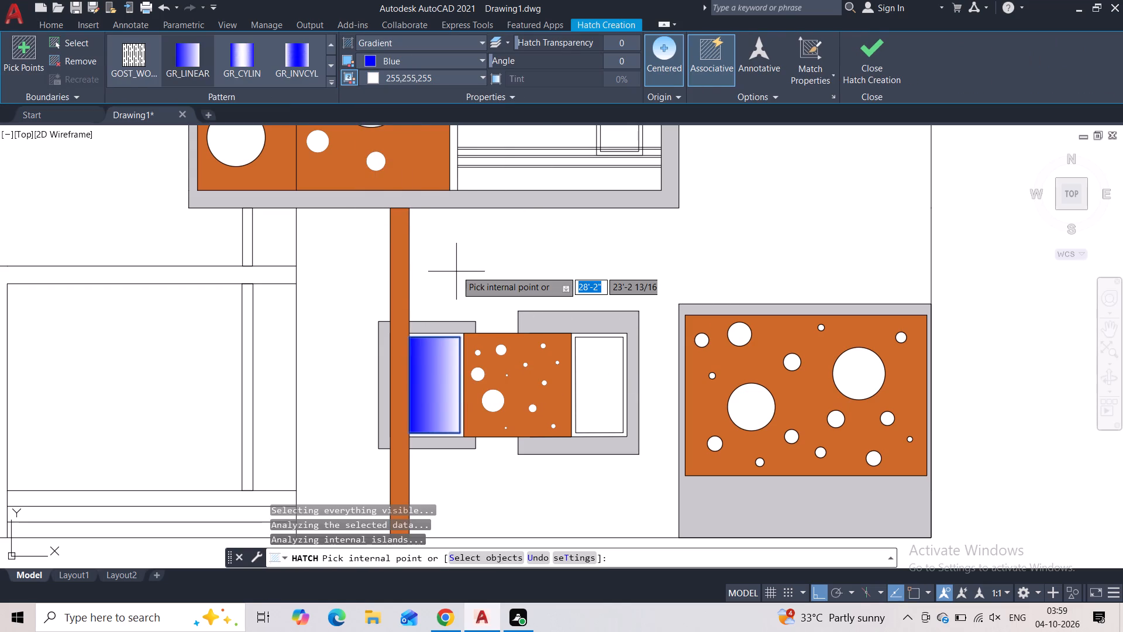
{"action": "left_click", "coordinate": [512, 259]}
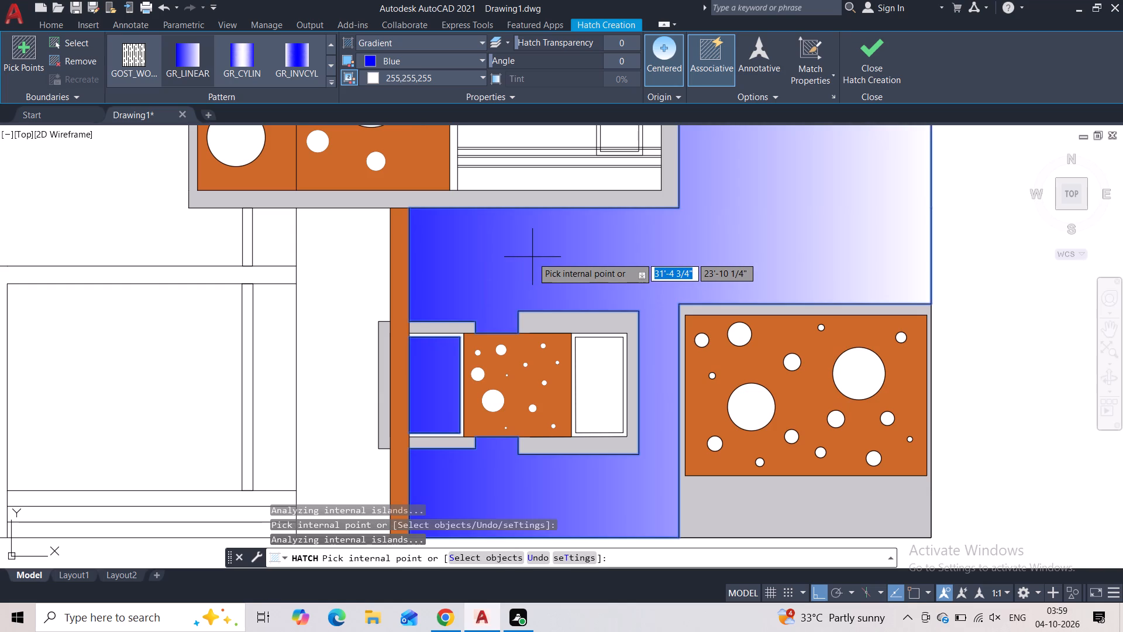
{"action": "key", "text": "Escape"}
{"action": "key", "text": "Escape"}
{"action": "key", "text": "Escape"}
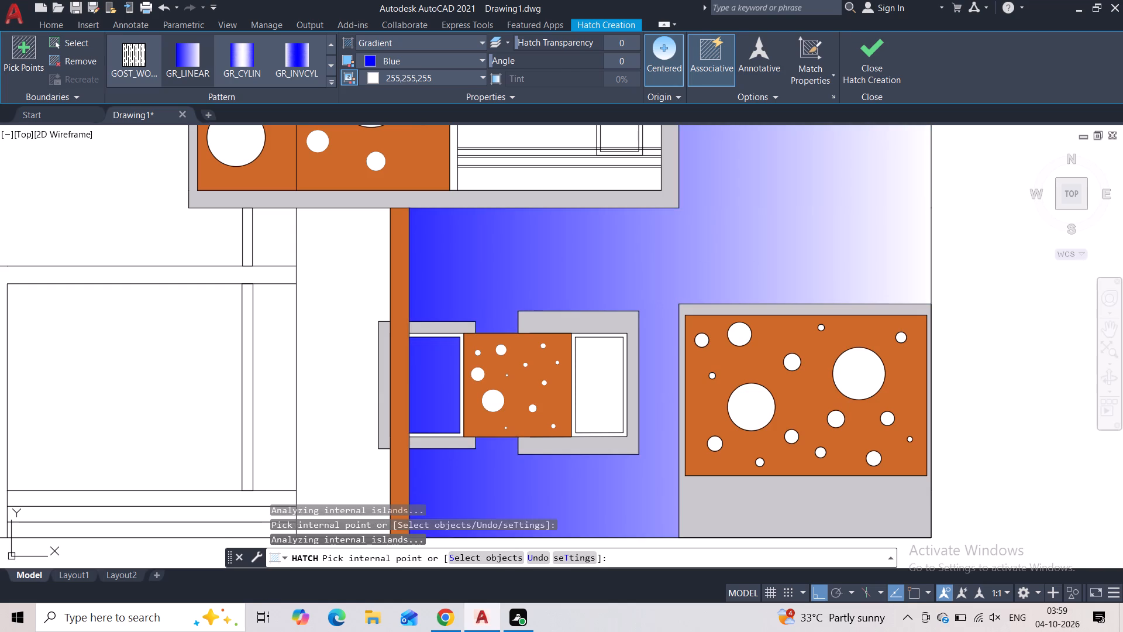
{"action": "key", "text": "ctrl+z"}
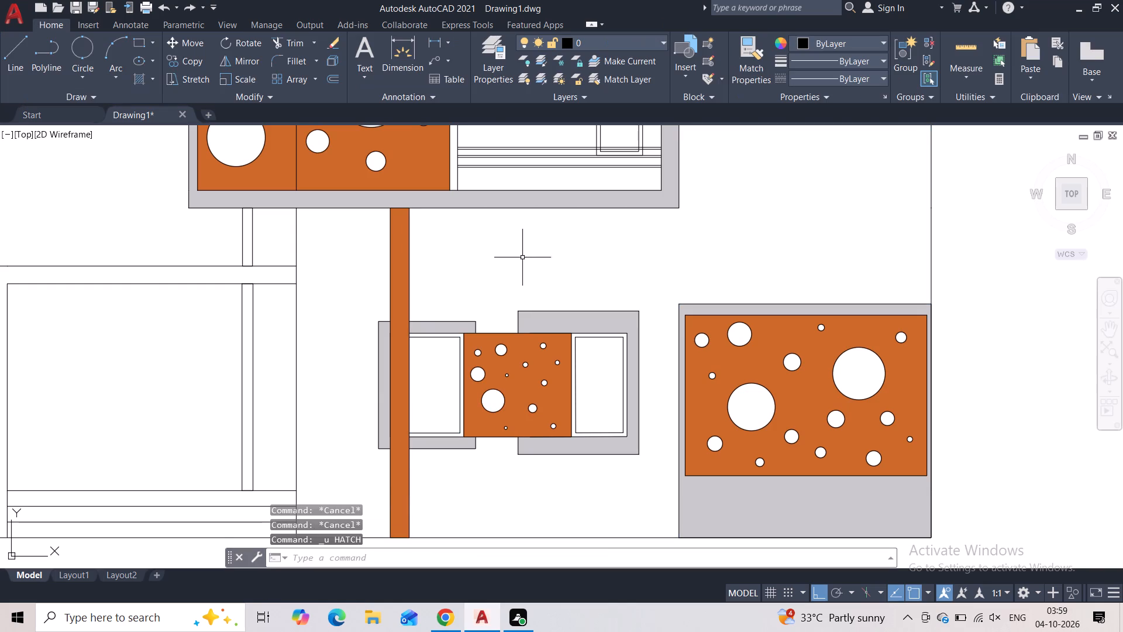
Hatch the ground-floor window's left pane with a linear gradient from Blue to 255,255,255.
{"action": "key", "text": "h"}
{"action": "left_click", "coordinate": [535, 305]}
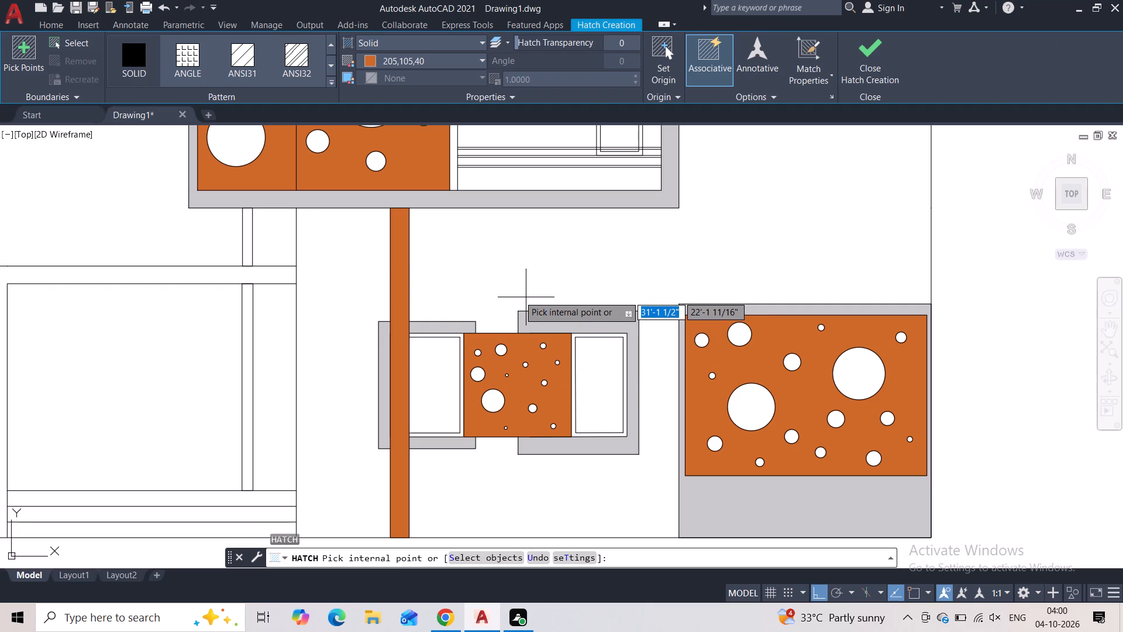
{"action": "left_click", "coordinate": [390, 38]}
{"action": "left_click", "coordinate": [385, 71]}
{"action": "left_click", "coordinate": [387, 79]}
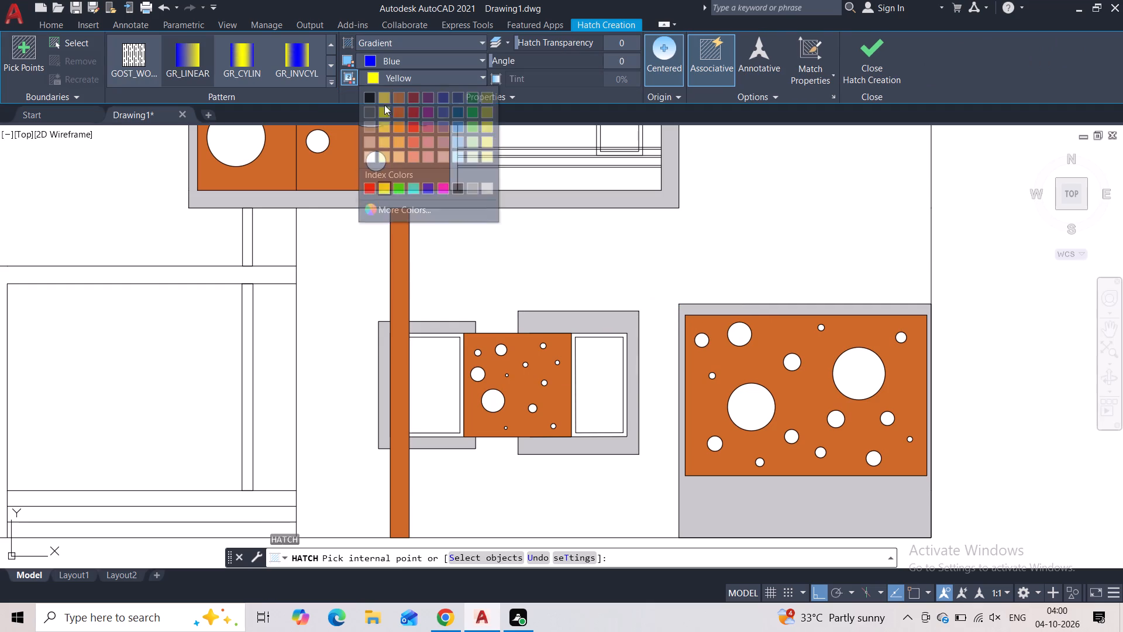
{"action": "left_click", "coordinate": [373, 157]}
{"action": "left_click", "coordinate": [445, 363]}
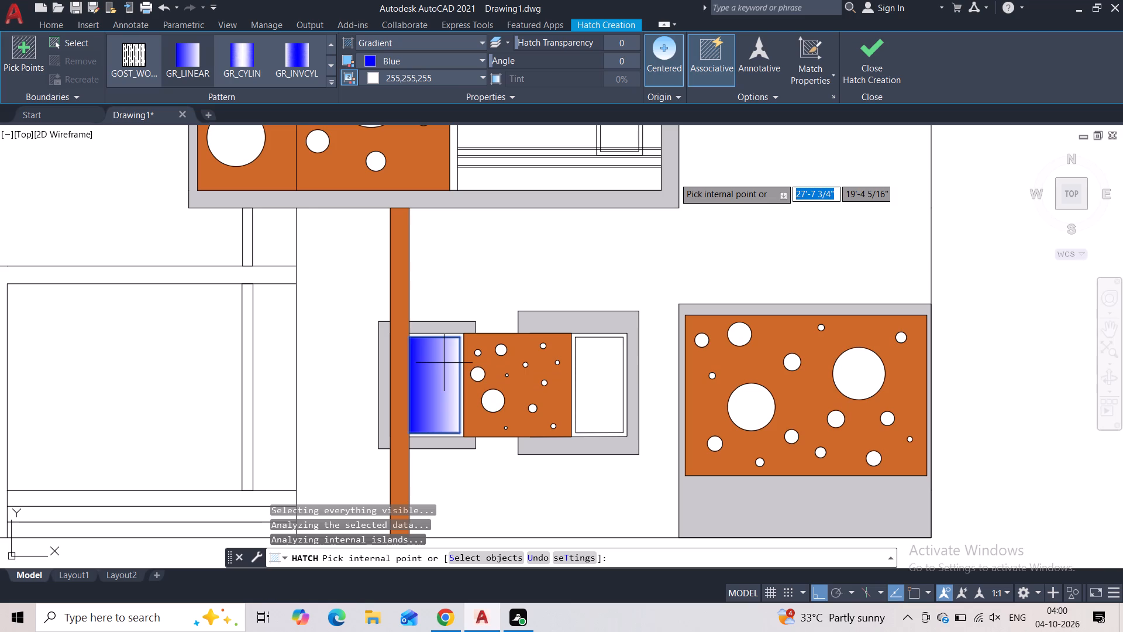
{"action": "left_click", "coordinate": [880, 59]}
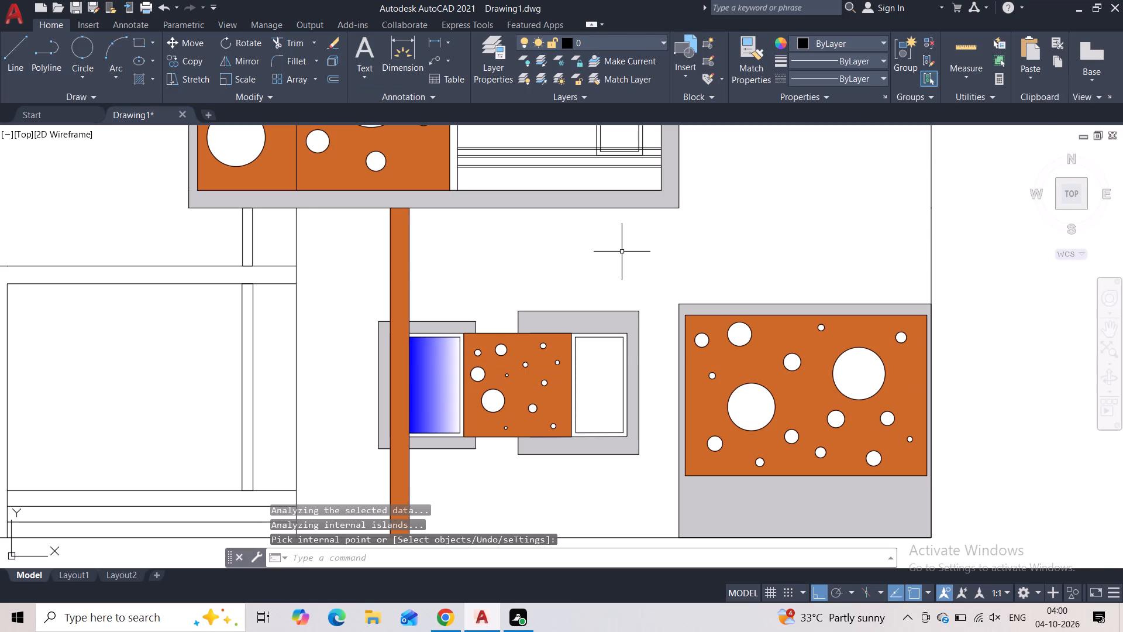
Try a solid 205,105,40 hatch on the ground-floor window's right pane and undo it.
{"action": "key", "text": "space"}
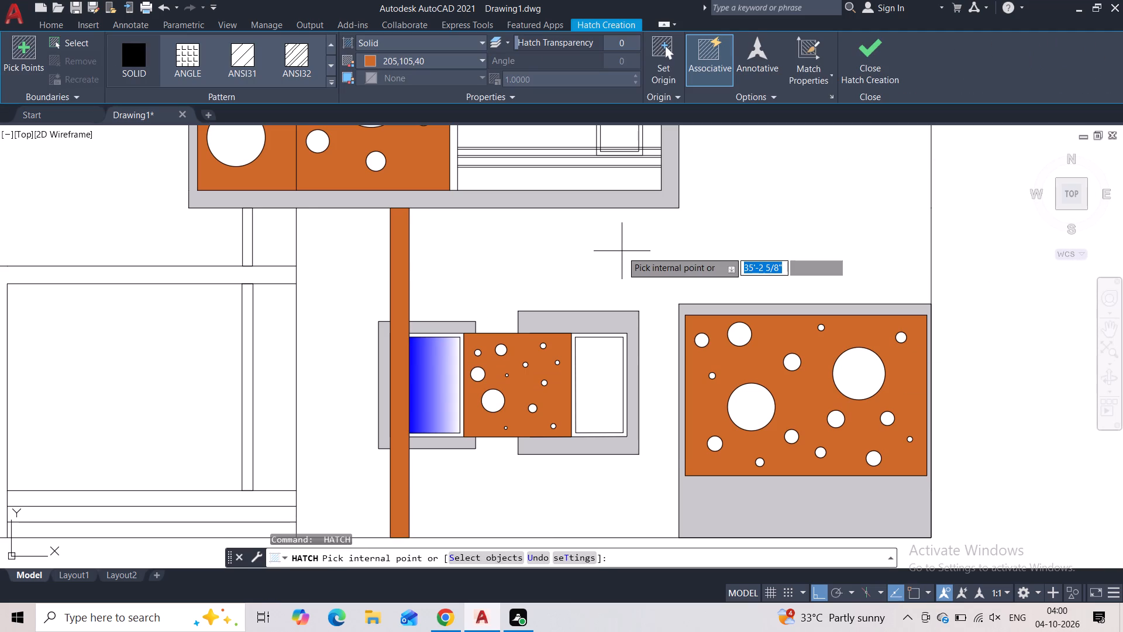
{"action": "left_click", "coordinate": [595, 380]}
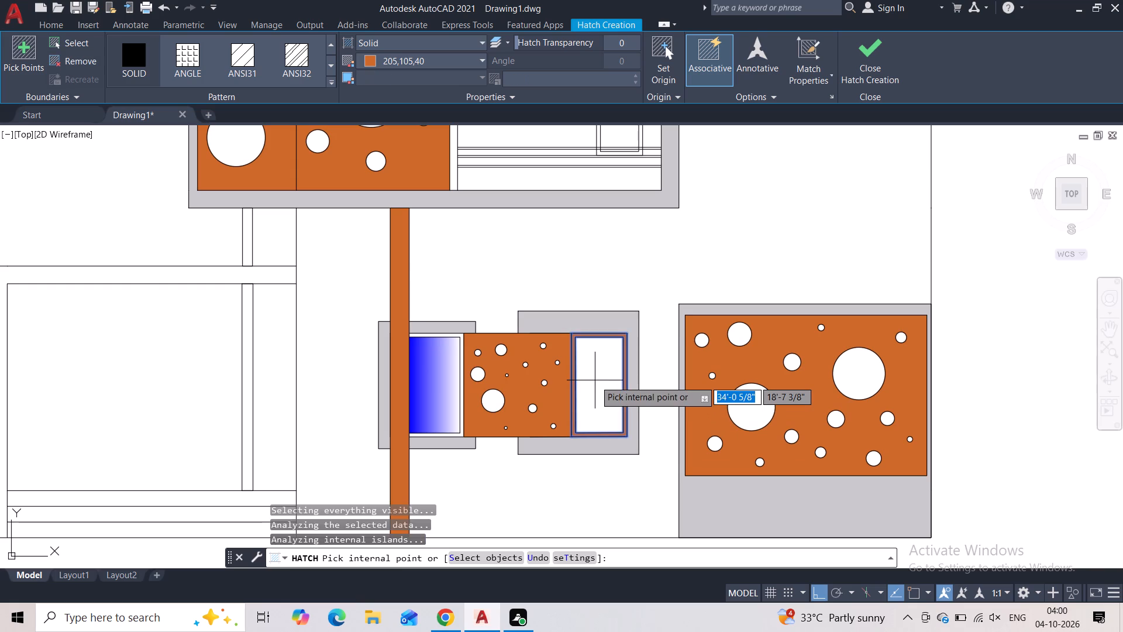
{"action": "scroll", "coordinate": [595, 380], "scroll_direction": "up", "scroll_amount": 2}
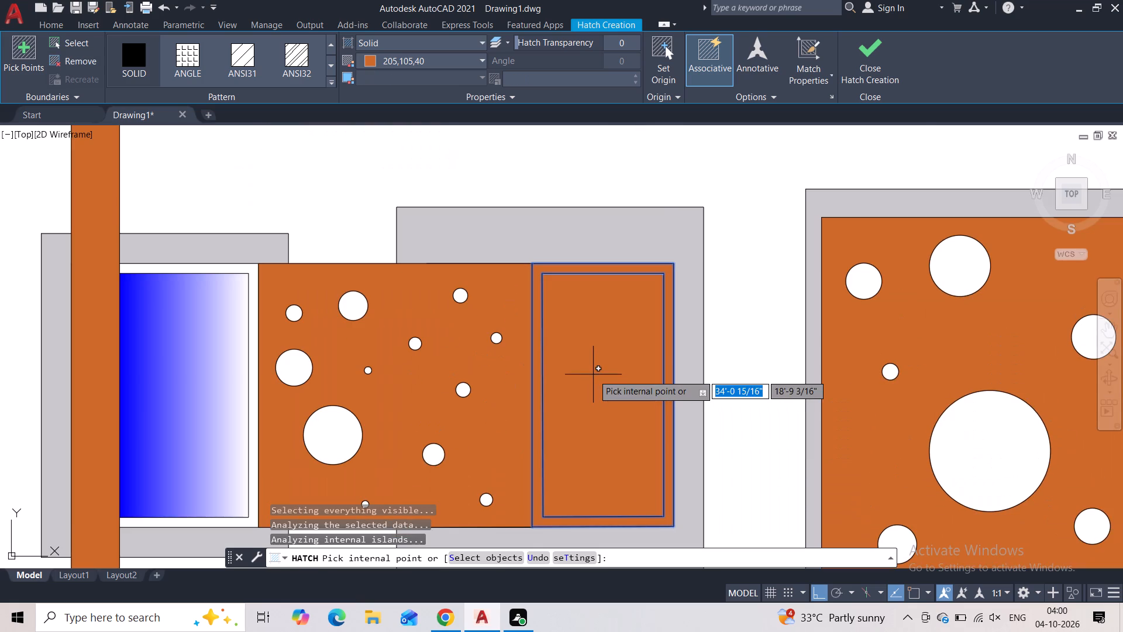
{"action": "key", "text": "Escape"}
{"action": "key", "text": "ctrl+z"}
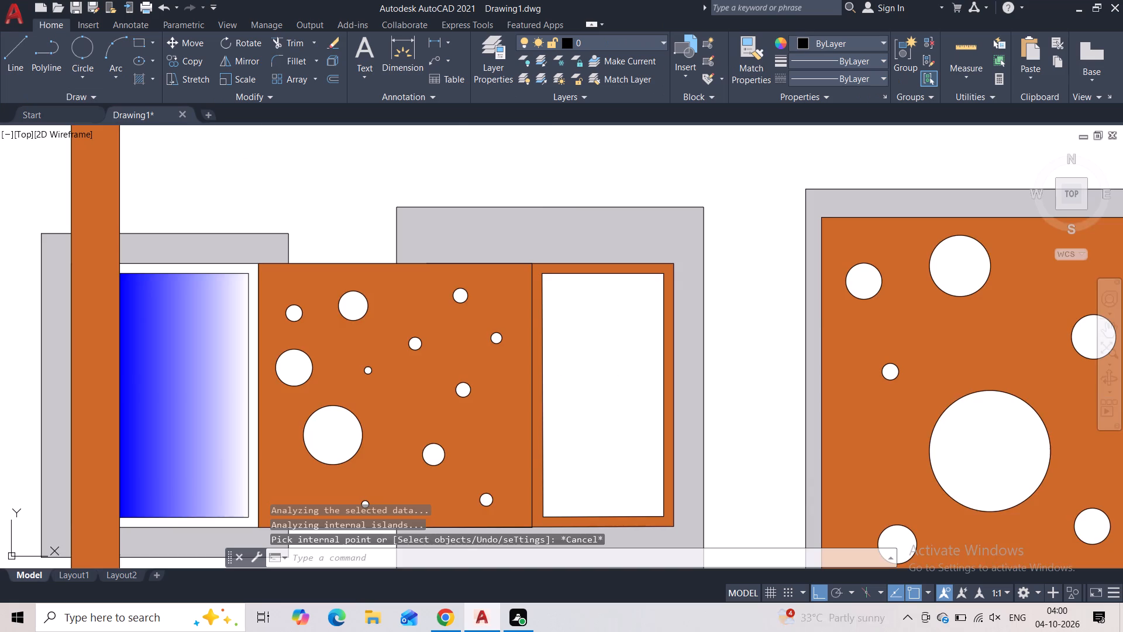
Hatch the ground-floor window's right pane with the Blue to 255,255,255 gradient as a separate hatch.
{"action": "key", "text": "h"}
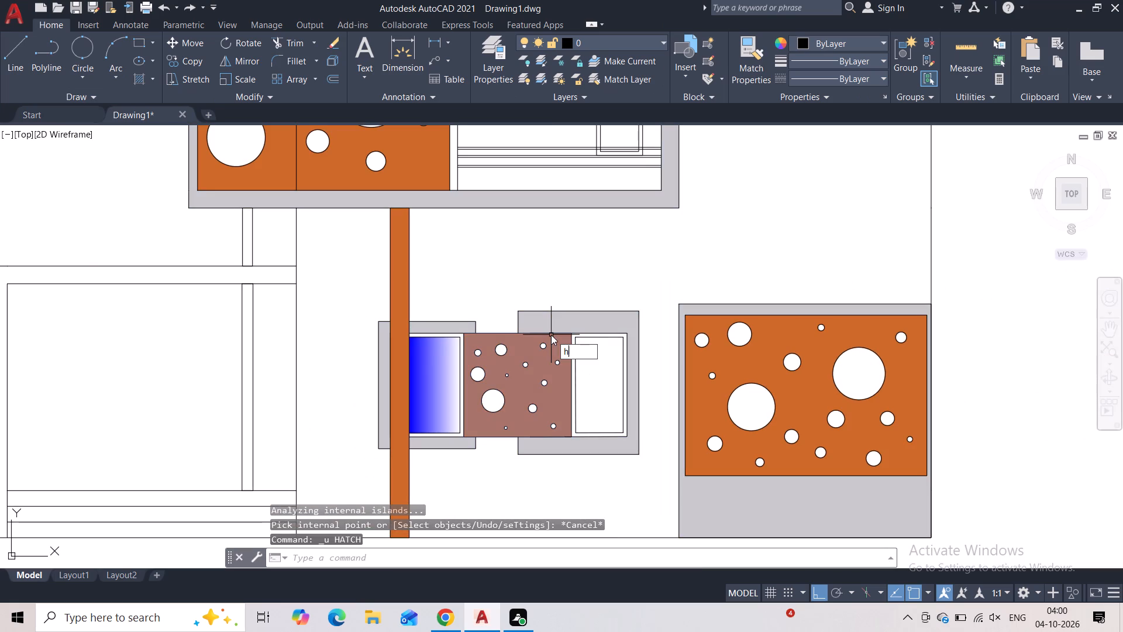
{"action": "left_click", "coordinate": [582, 367]}
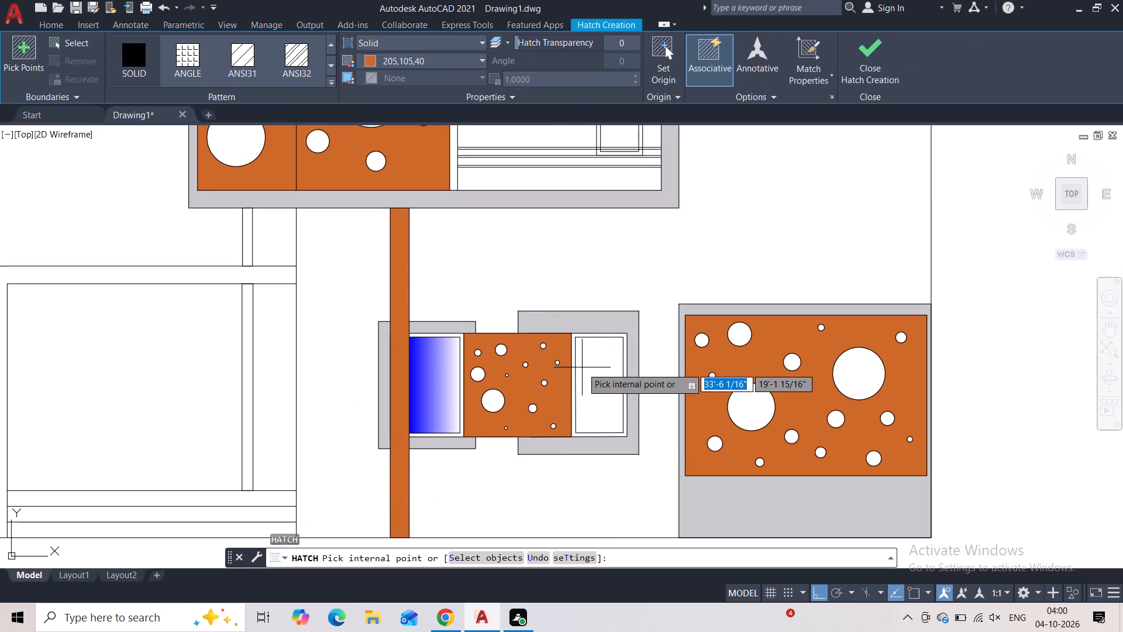
{"action": "left_click", "coordinate": [439, 47]}
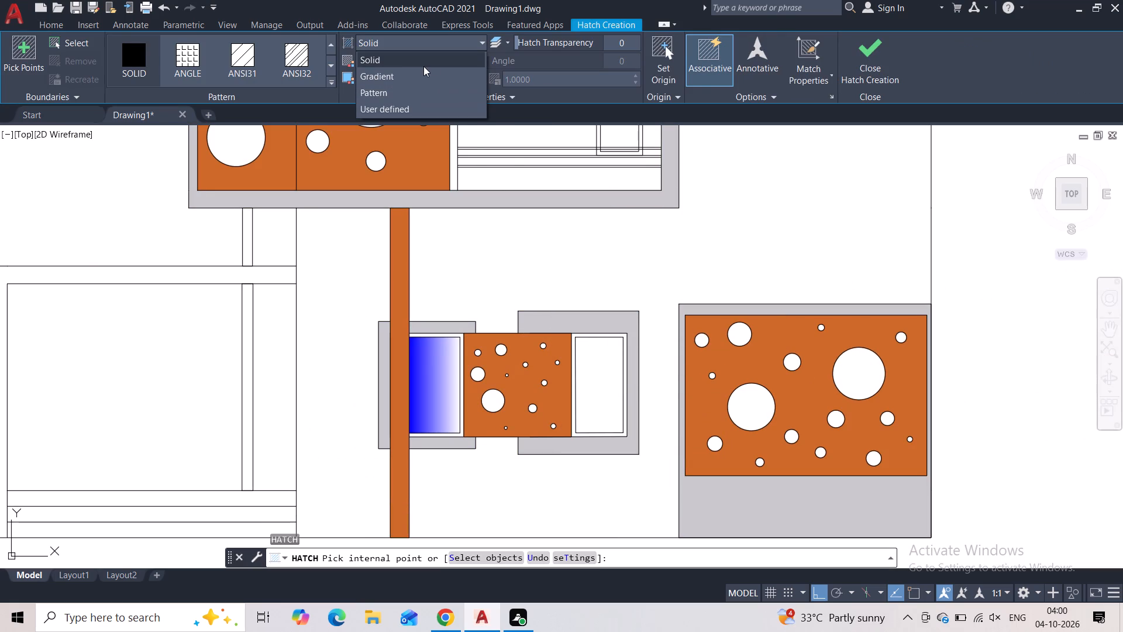
{"action": "left_click", "coordinate": [419, 74]}
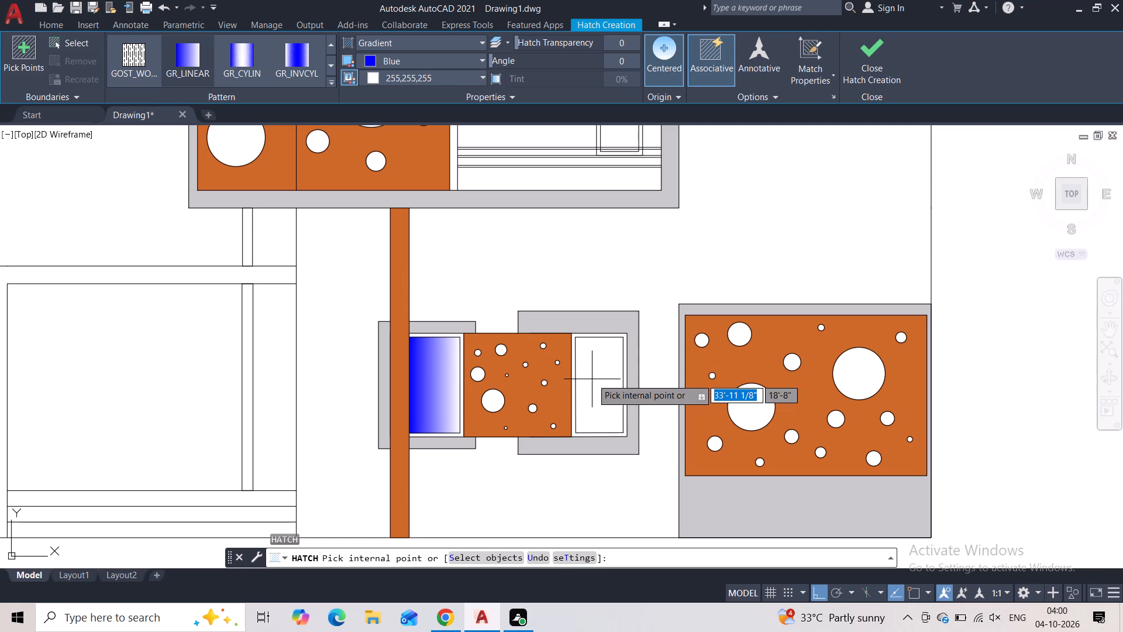
{"action": "left_click", "coordinate": [592, 379]}
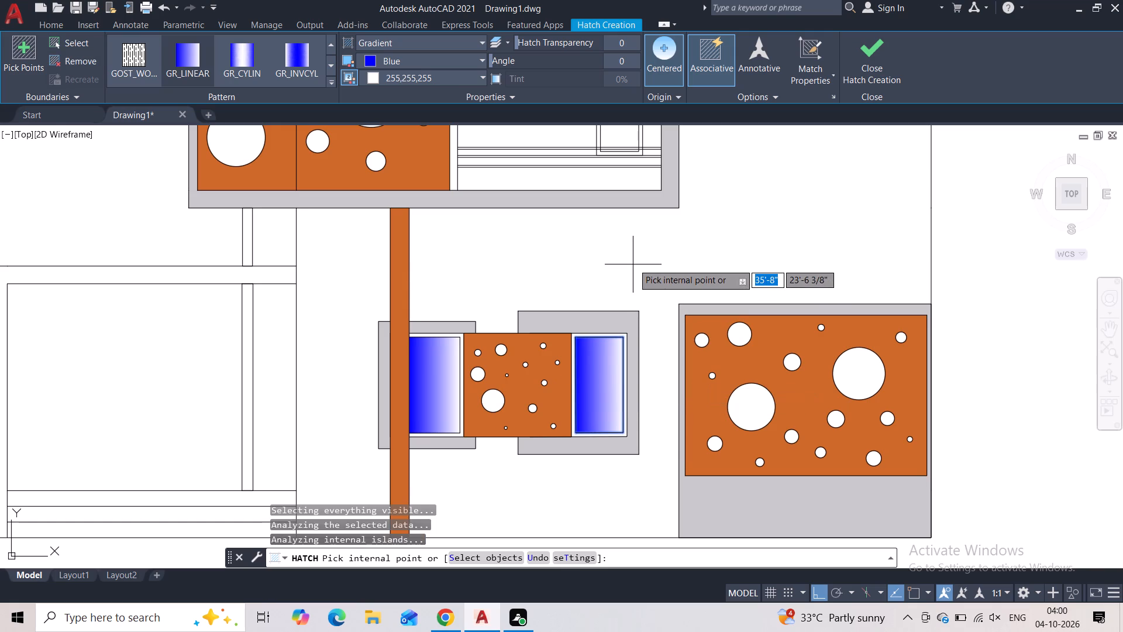
{"action": "left_click", "coordinate": [855, 43]}
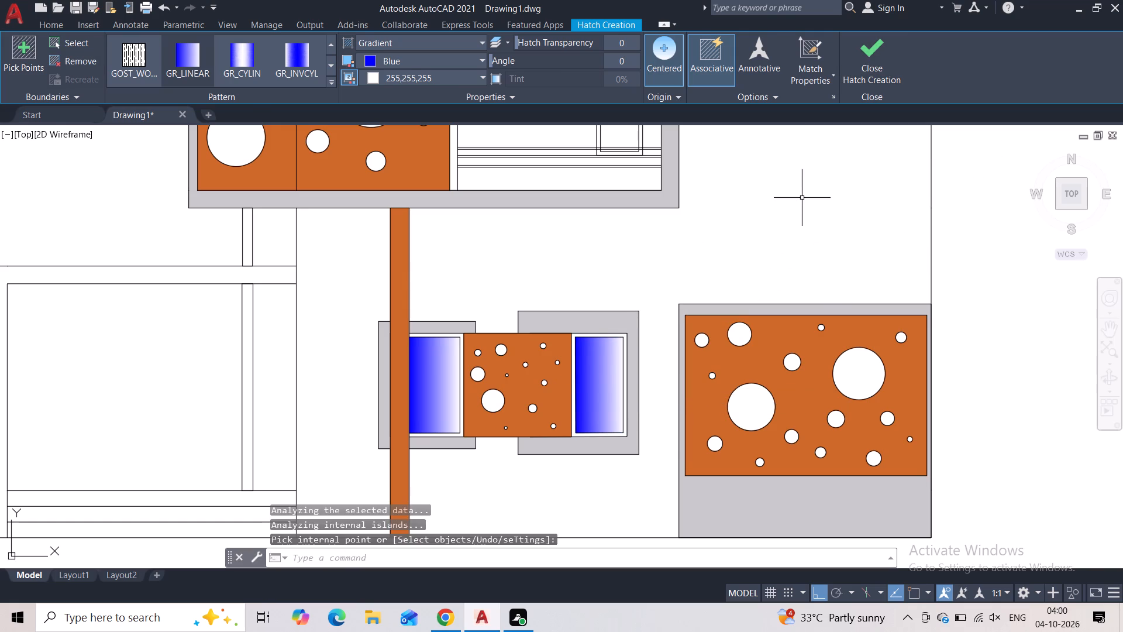
Hatch the narrow pane inside the upper-floor box with the Blue to 255,255,255 gradient.
{"action": "middle_click_drag", "start_coordinate": [776, 219], "coordinate": [724, 376]}
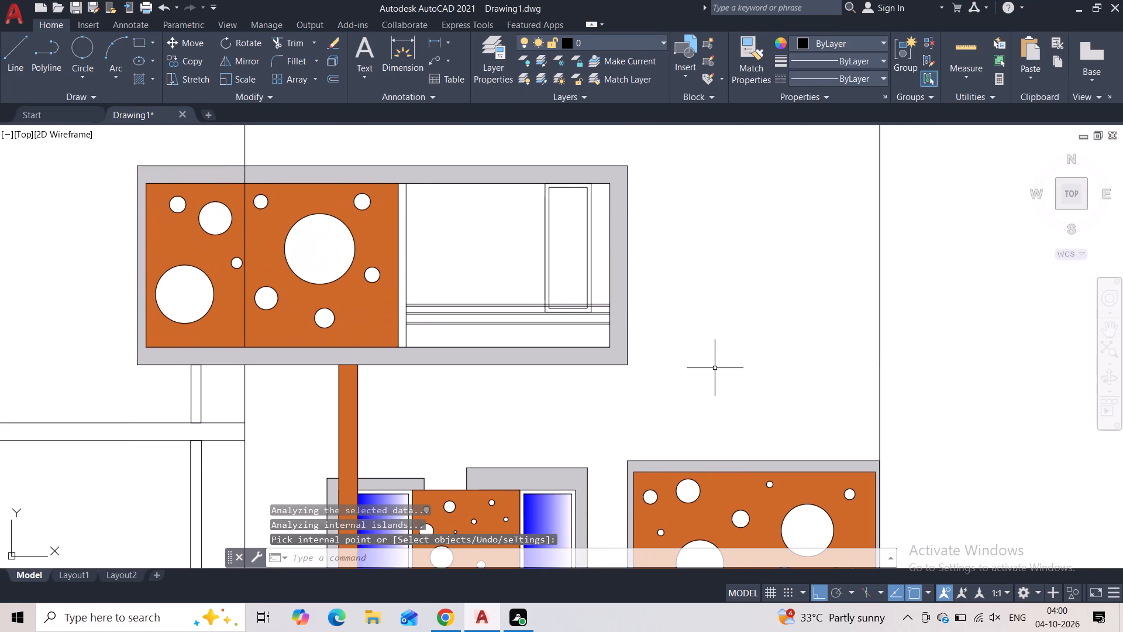
{"action": "key", "text": "h"}
{"action": "left_click", "coordinate": [745, 394]}
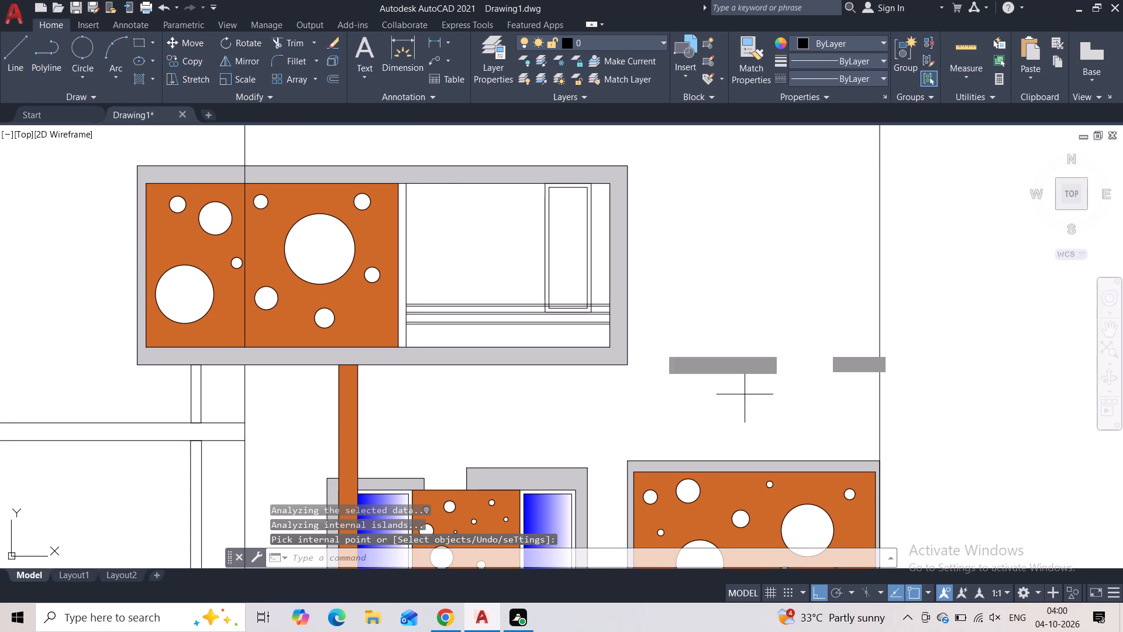
{"action": "left_click", "coordinate": [409, 42]}
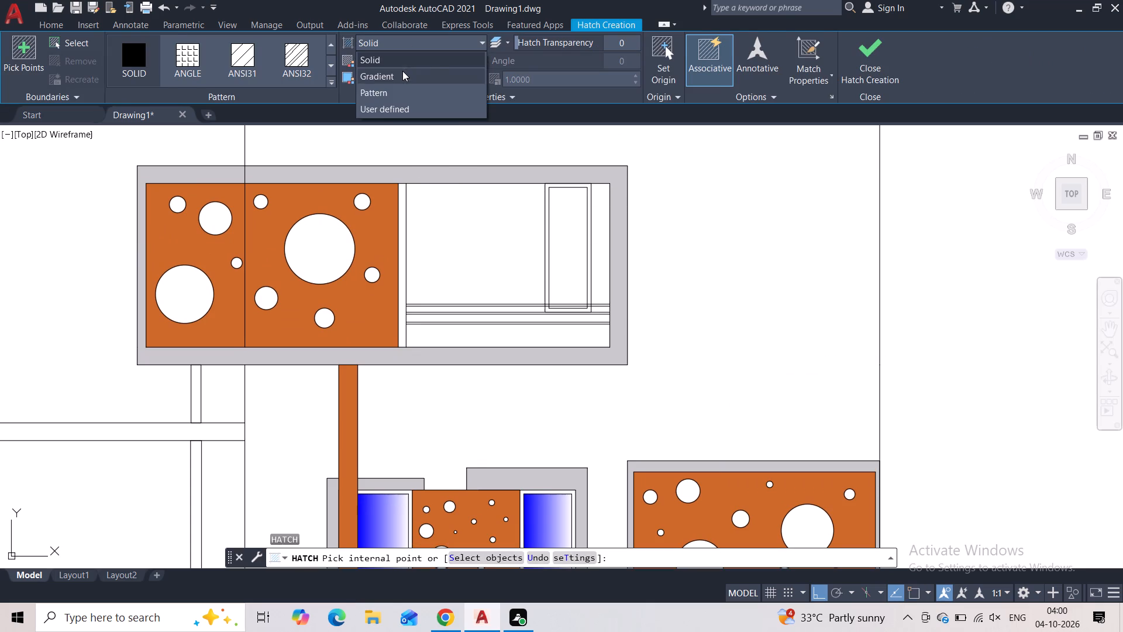
{"action": "left_click", "coordinate": [403, 71]}
{"action": "left_click", "coordinate": [559, 235]}
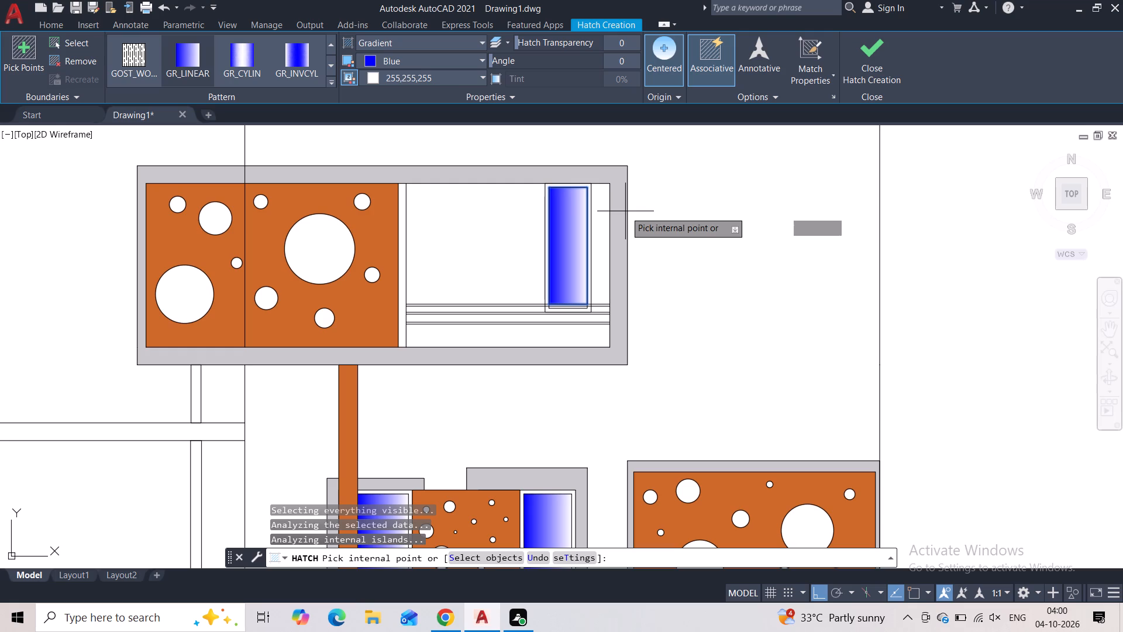
{"action": "left_click", "coordinate": [866, 59]}
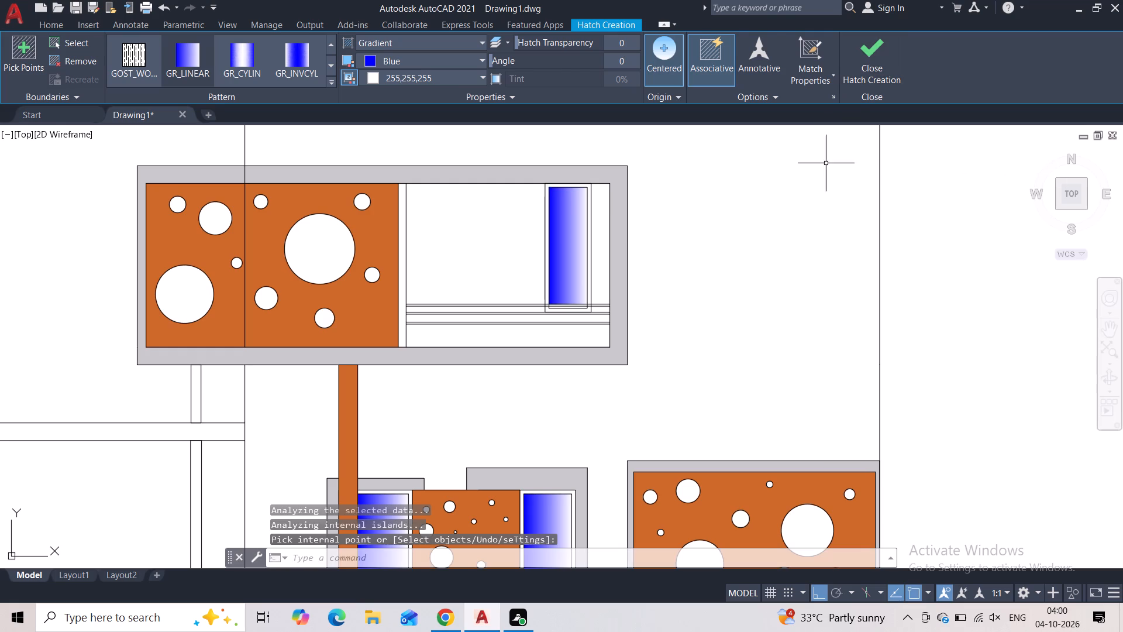
{"action": "scroll", "coordinate": [761, 231], "scroll_direction": "down", "scroll_amount": 2}
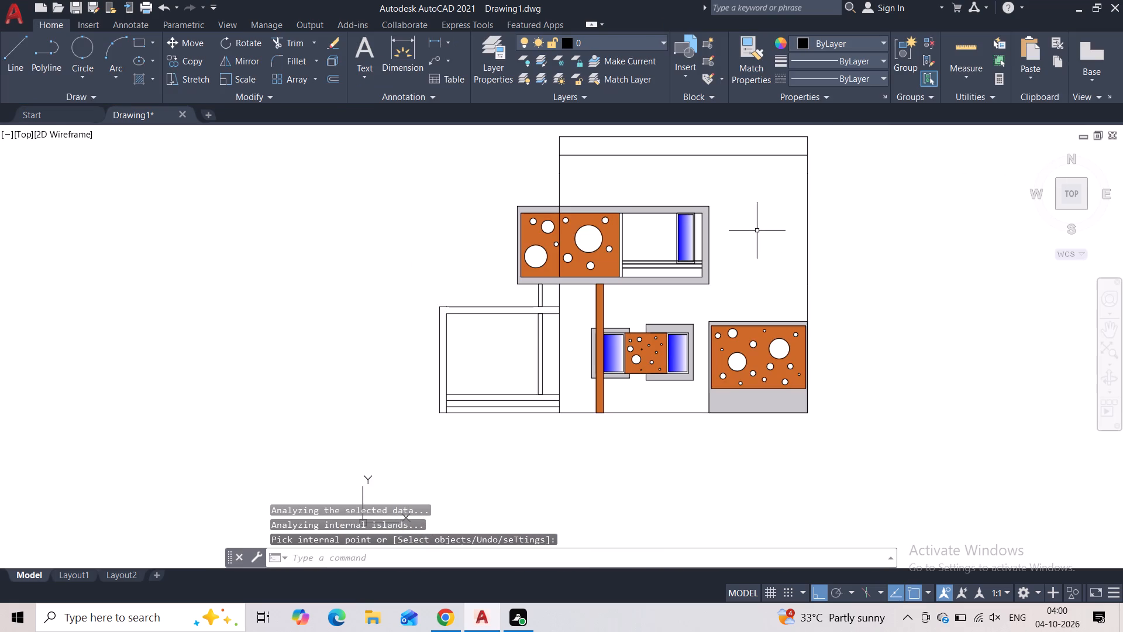
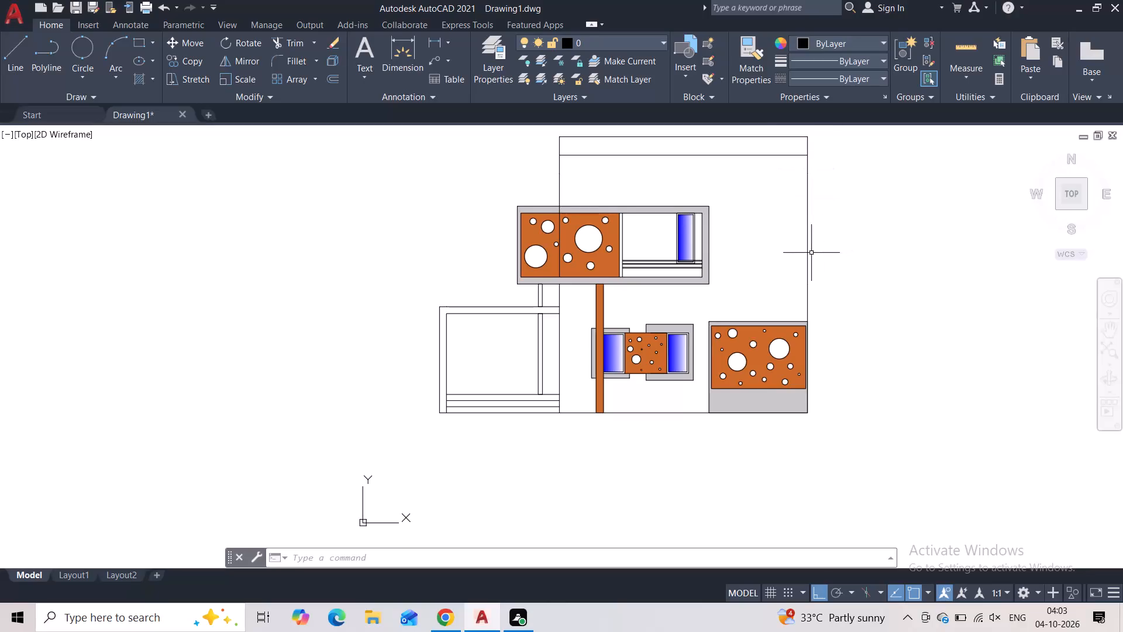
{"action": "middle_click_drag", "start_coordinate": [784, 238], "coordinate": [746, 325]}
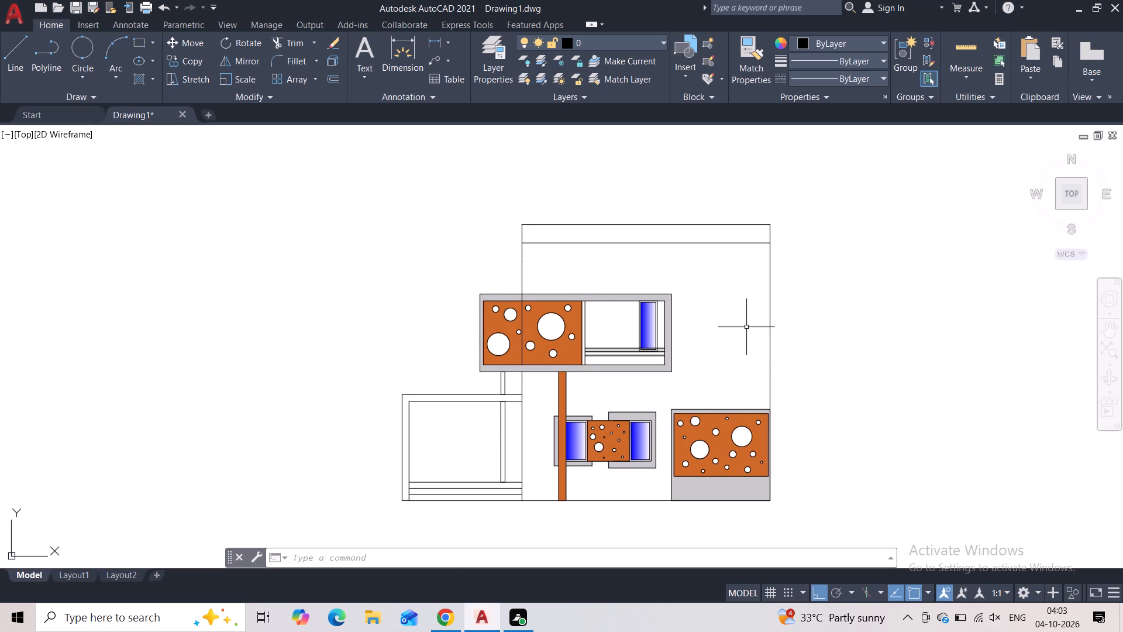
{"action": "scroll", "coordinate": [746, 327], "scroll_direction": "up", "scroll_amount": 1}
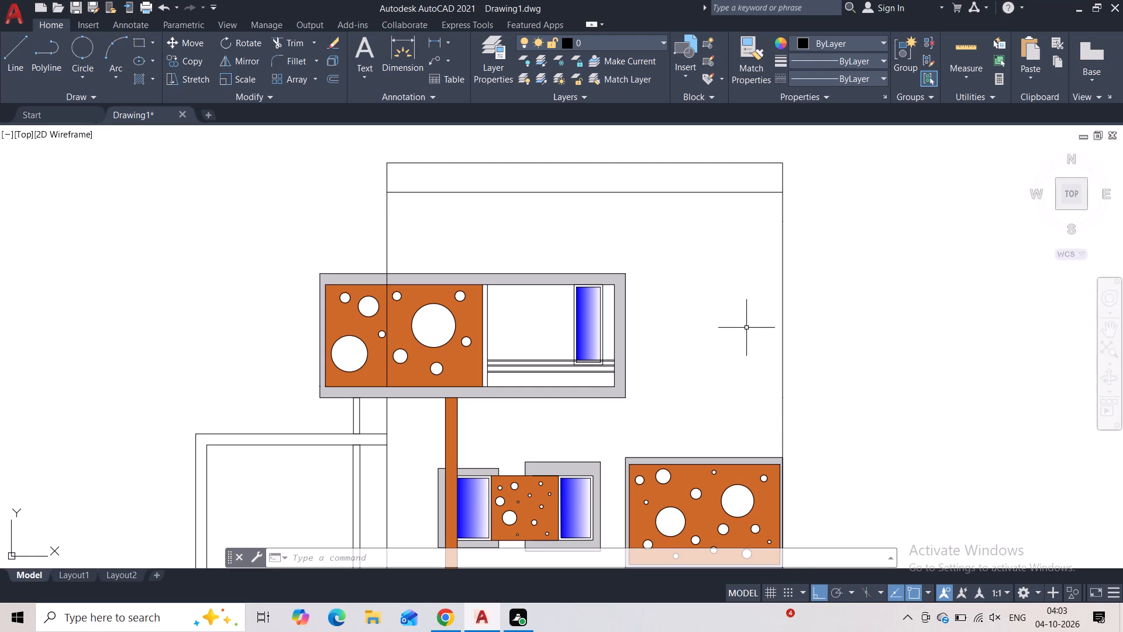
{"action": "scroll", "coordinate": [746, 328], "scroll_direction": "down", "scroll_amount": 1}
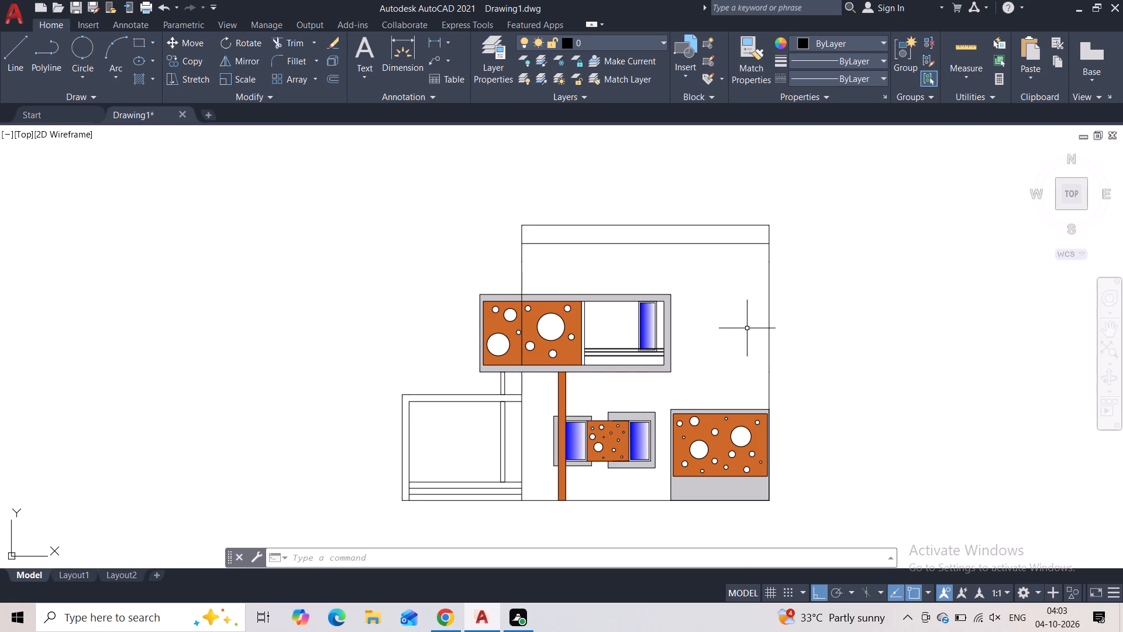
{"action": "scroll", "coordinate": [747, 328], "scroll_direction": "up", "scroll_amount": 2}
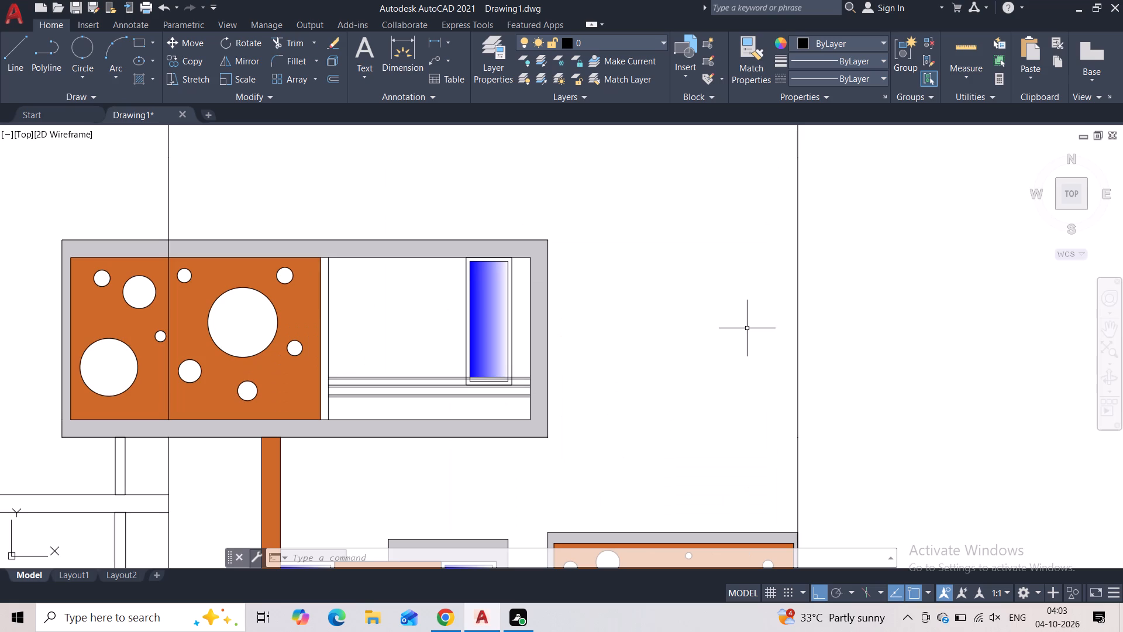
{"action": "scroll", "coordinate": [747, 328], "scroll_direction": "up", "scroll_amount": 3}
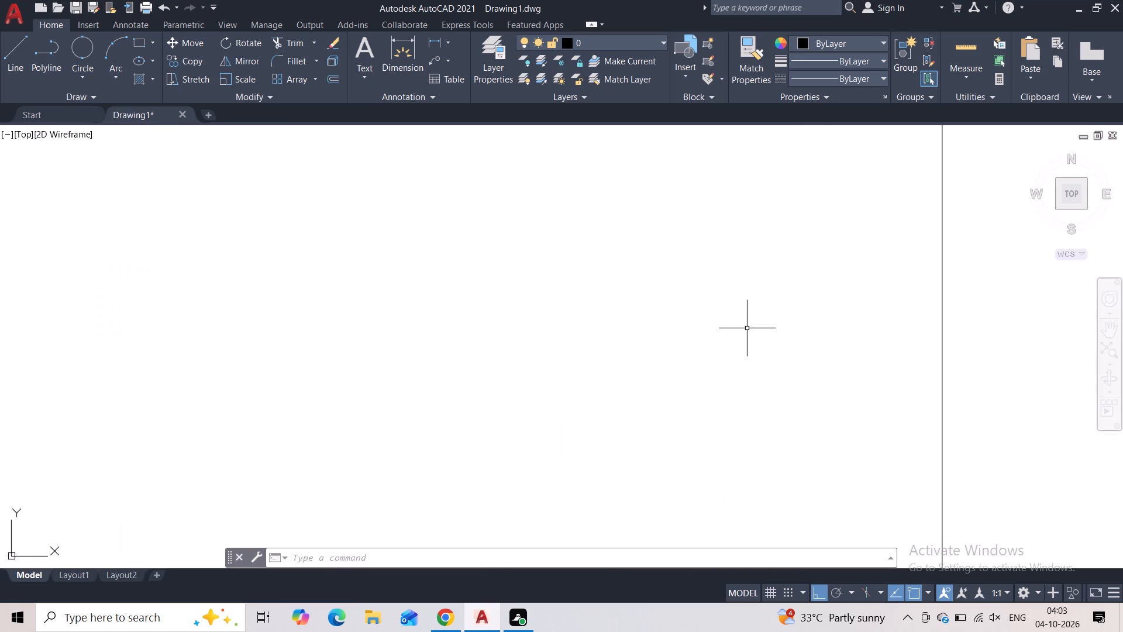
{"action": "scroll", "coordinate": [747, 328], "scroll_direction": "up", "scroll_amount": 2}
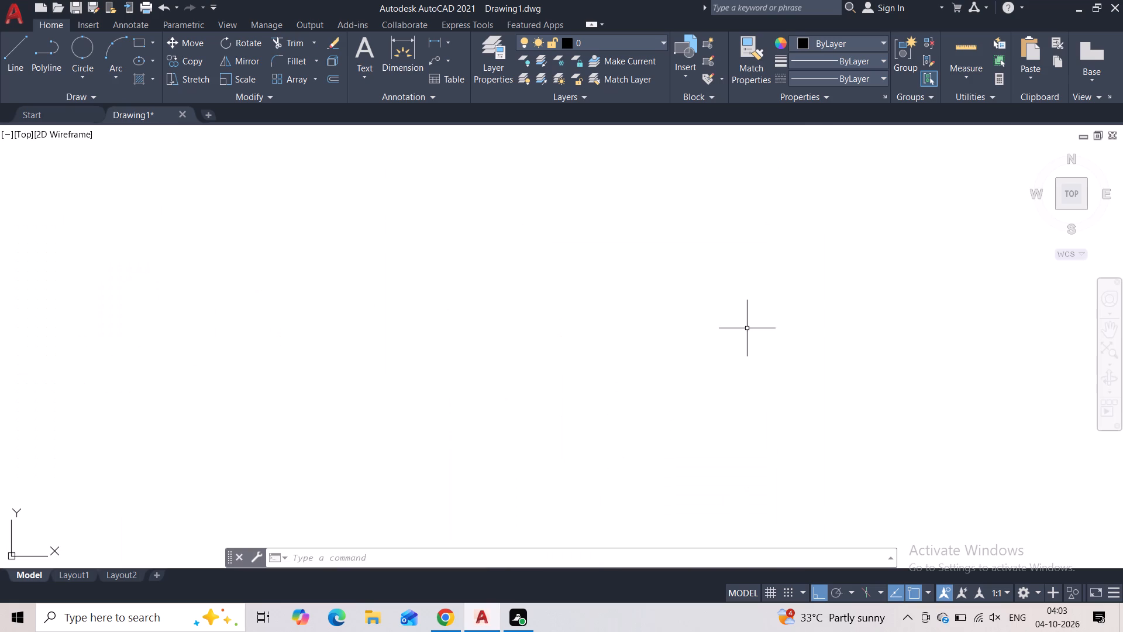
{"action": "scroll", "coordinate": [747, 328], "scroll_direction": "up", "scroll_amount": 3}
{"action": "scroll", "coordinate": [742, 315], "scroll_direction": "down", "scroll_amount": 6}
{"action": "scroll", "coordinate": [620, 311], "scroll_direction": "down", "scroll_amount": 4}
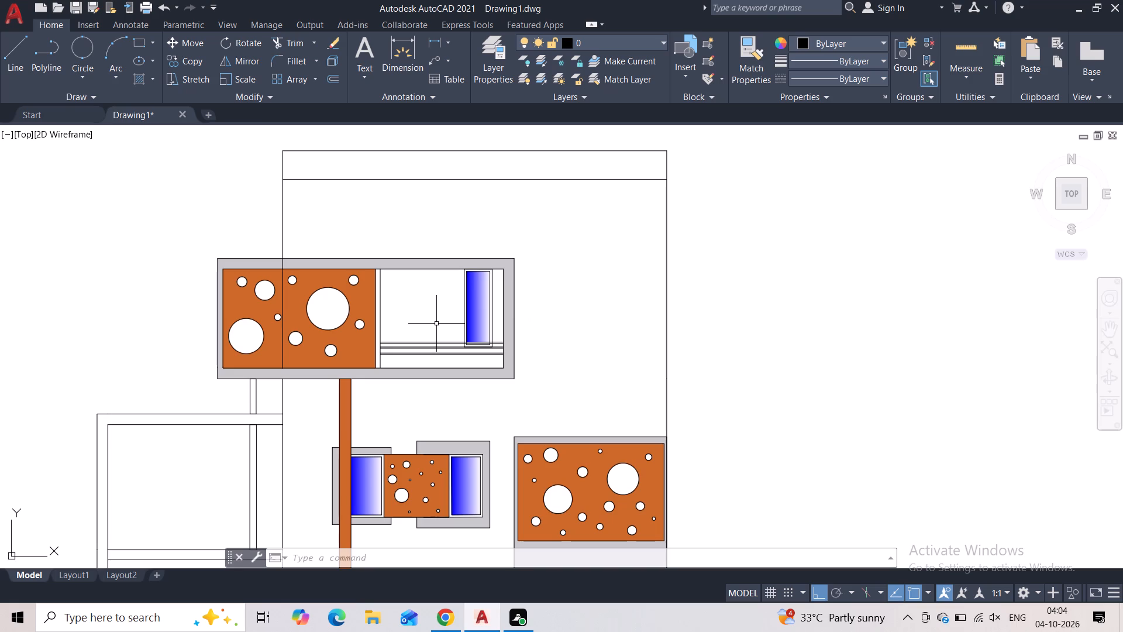
Insert the Door Elevation - Imperial block from the Architectural tool palette, placing one in the empty area beside the building.
{"action": "key", "text": "ctrl+2"}
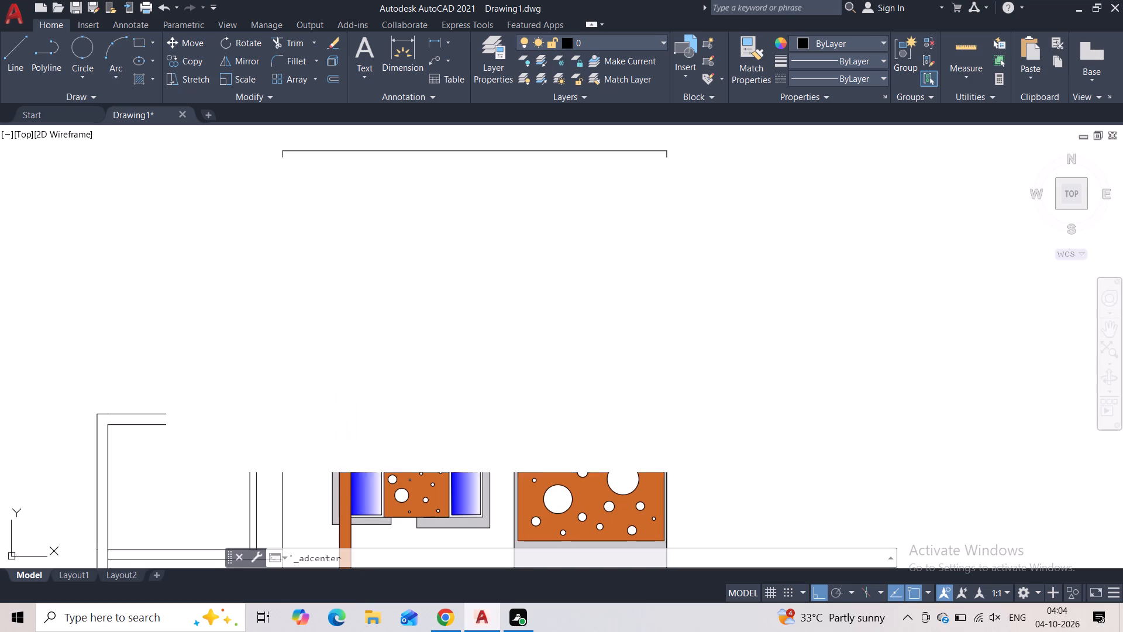
{"action": "key", "text": "ctrl+3"}
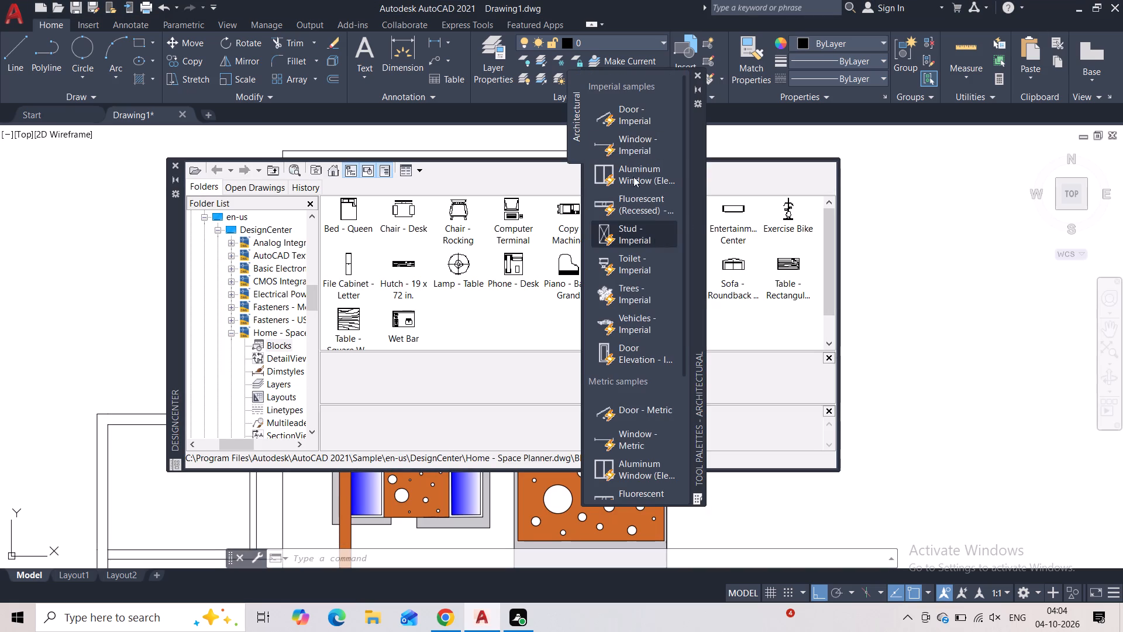
{"action": "left_click_drag", "start_coordinate": [632, 356], "coordinate": [778, 337]}
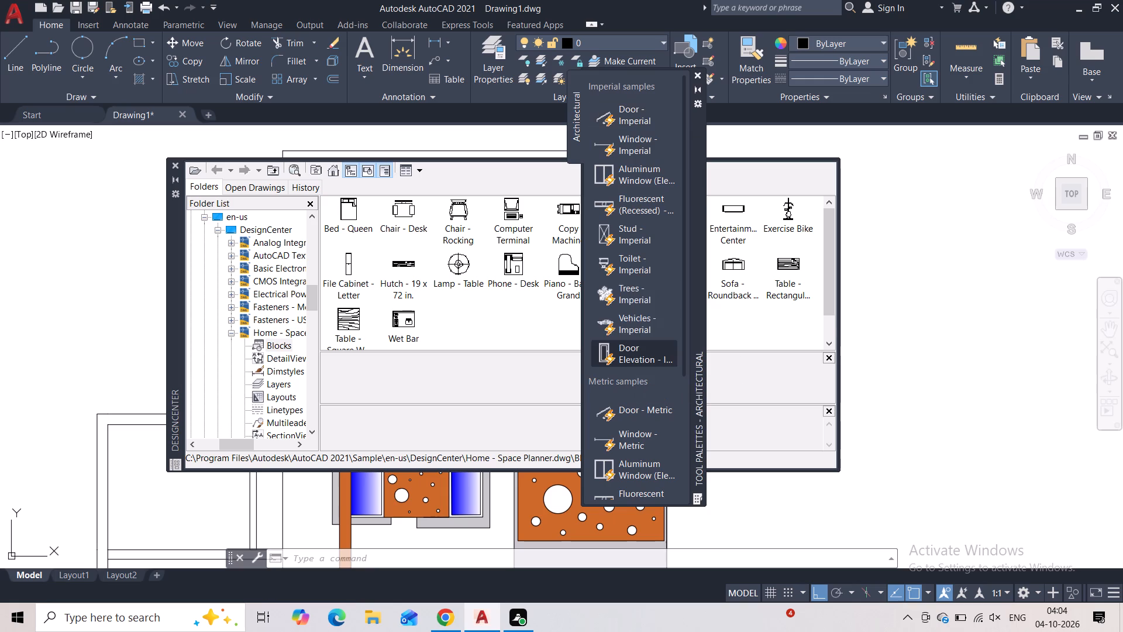
{"action": "left_click_drag", "start_coordinate": [778, 337], "coordinate": [906, 325]}
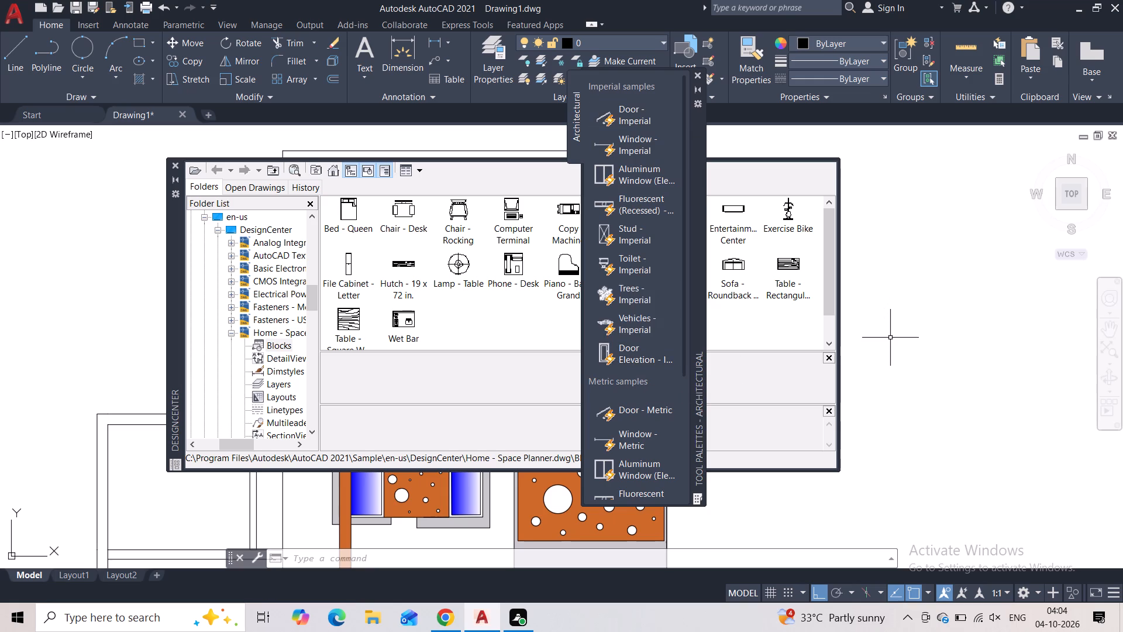
{"action": "scroll", "coordinate": [890, 268], "scroll_direction": "down", "scroll_amount": 1}
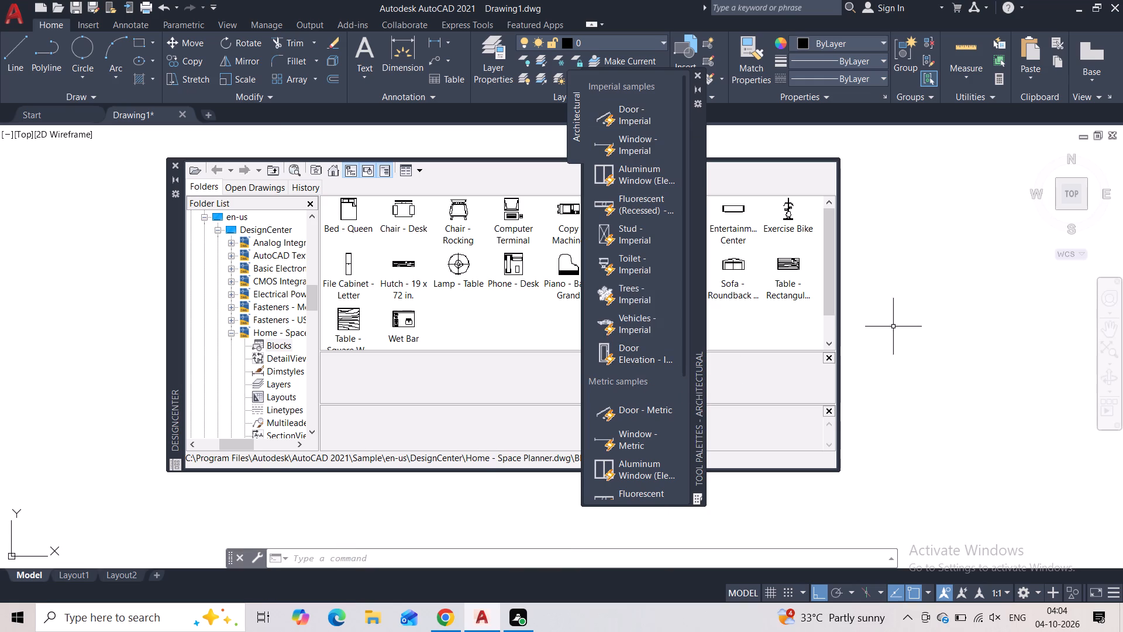
{"action": "scroll", "coordinate": [893, 327], "scroll_direction": "up", "scroll_amount": 1}
{"action": "left_click_drag", "start_coordinate": [631, 355], "coordinate": [775, 353]}
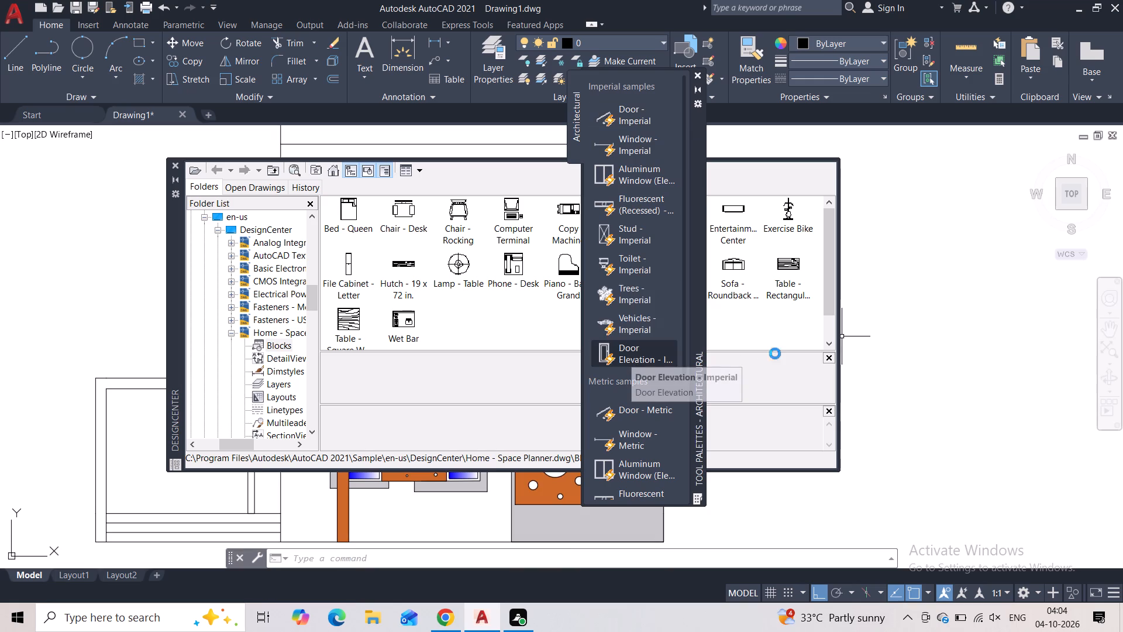
{"action": "left_click_drag", "start_coordinate": [775, 353], "coordinate": [925, 323]}
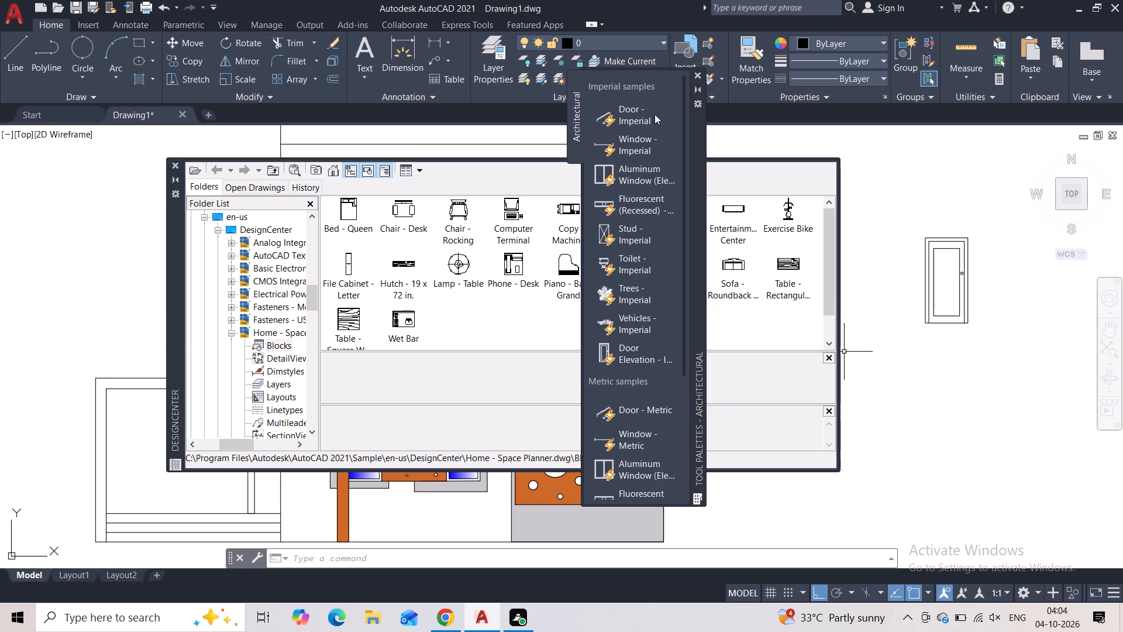
{"action": "left_click", "coordinate": [698, 74]}
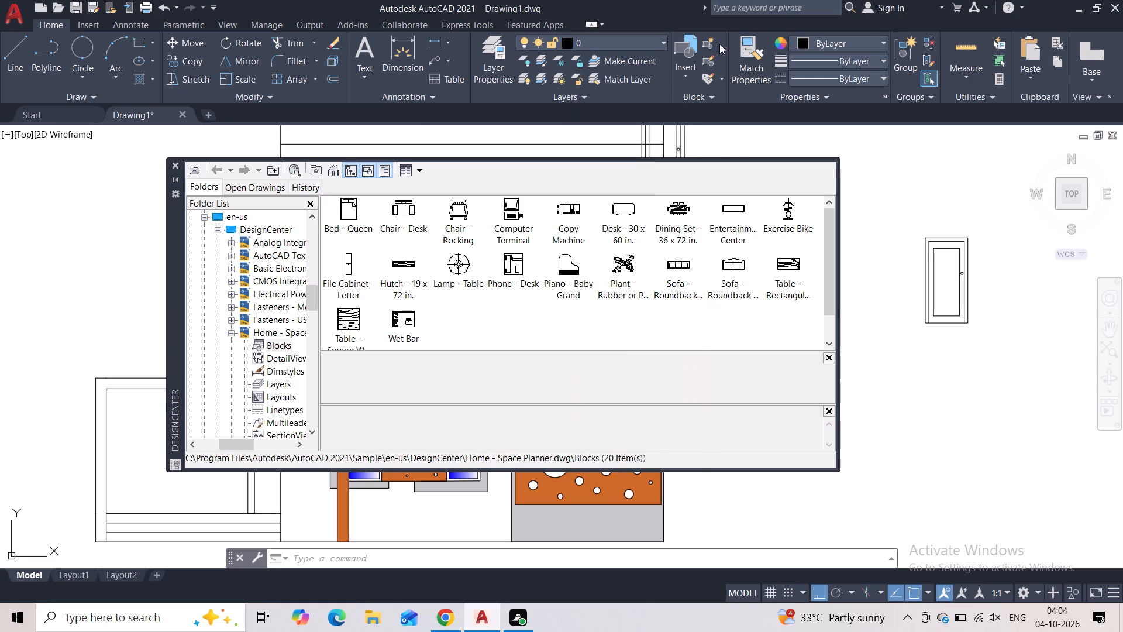
{"action": "left_click", "coordinate": [176, 166]}
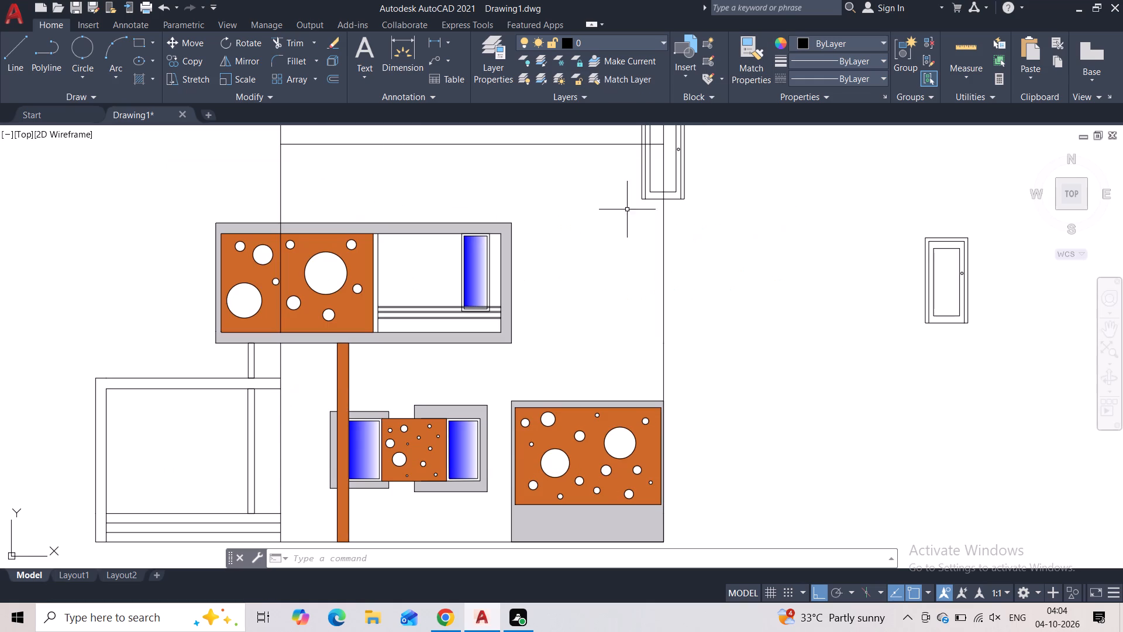
Move the door from beside the building onto the bottom inner edge of the upper-floor box, beside the circle cut-out panel.
{"action": "left_click", "coordinate": [964, 242]}
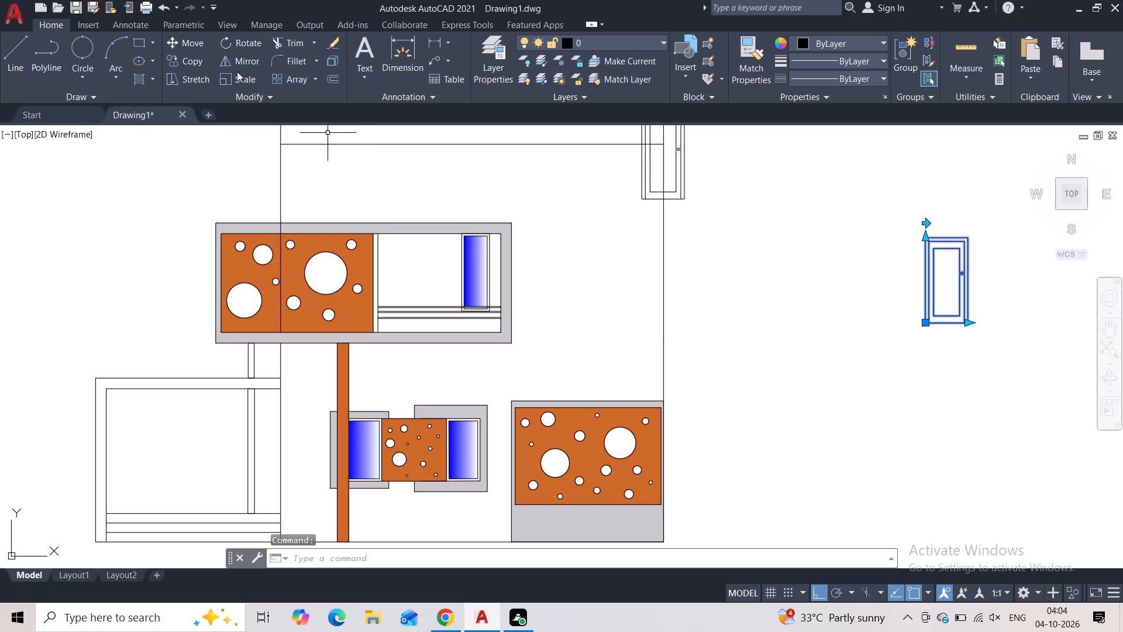
{"action": "left_click", "coordinate": [184, 45]}
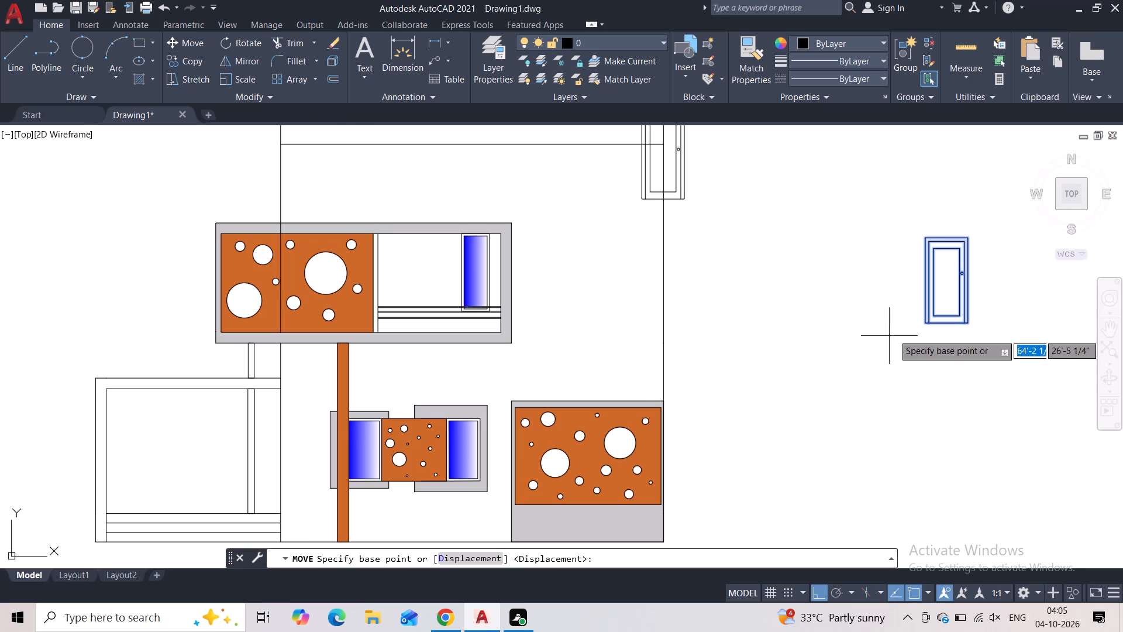
{"action": "left_click", "coordinate": [928, 324]}
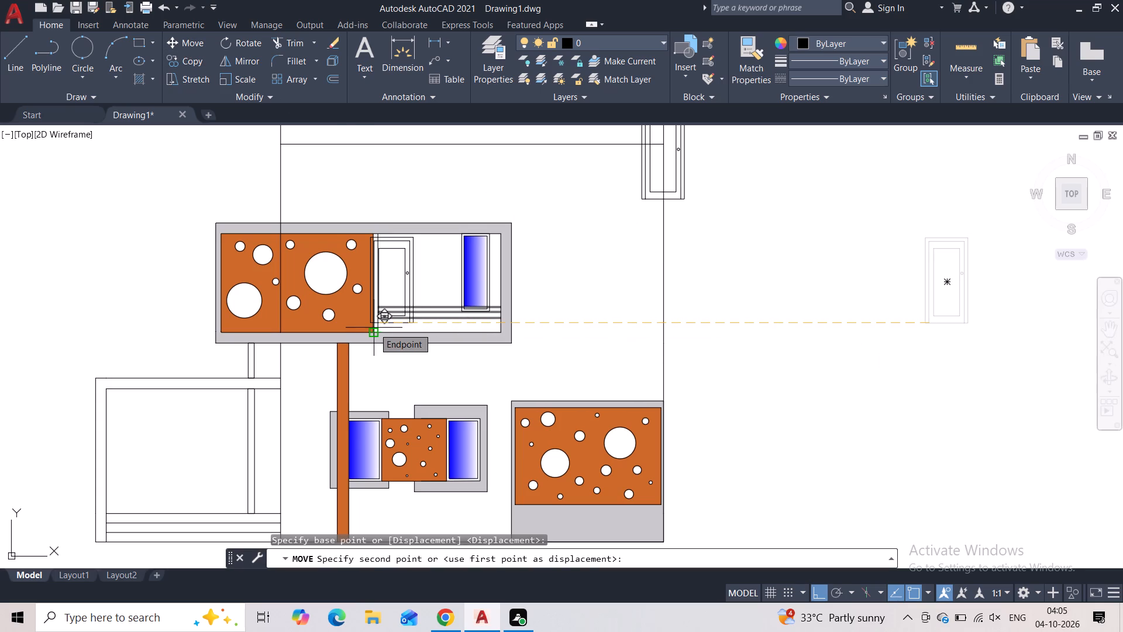
{"action": "key", "text": "F8"}
{"action": "scroll", "coordinate": [374, 324], "scroll_direction": "up", "scroll_amount": 4}
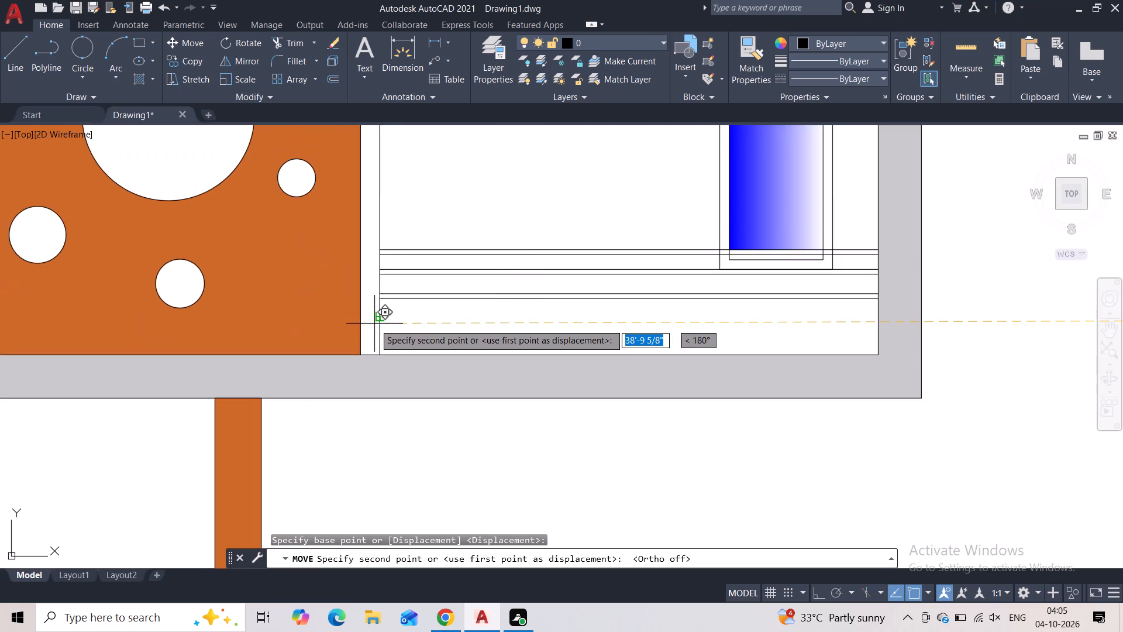
{"action": "scroll", "coordinate": [374, 324], "scroll_direction": "up", "scroll_amount": 1}
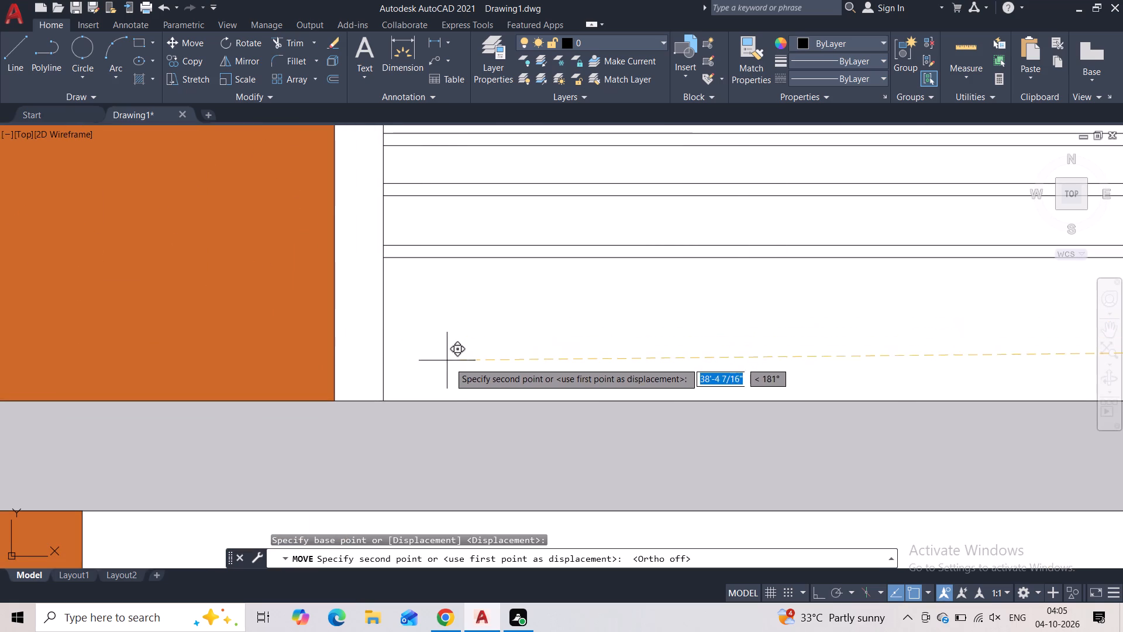
{"action": "left_click", "coordinate": [477, 401]}
Draw a raised outline about 4'-8" wide from the upper box's top edge, above the roof and back down to the roof's left corner.
{"action": "scroll", "coordinate": [408, 350], "scroll_direction": "down", "scroll_amount": 2}
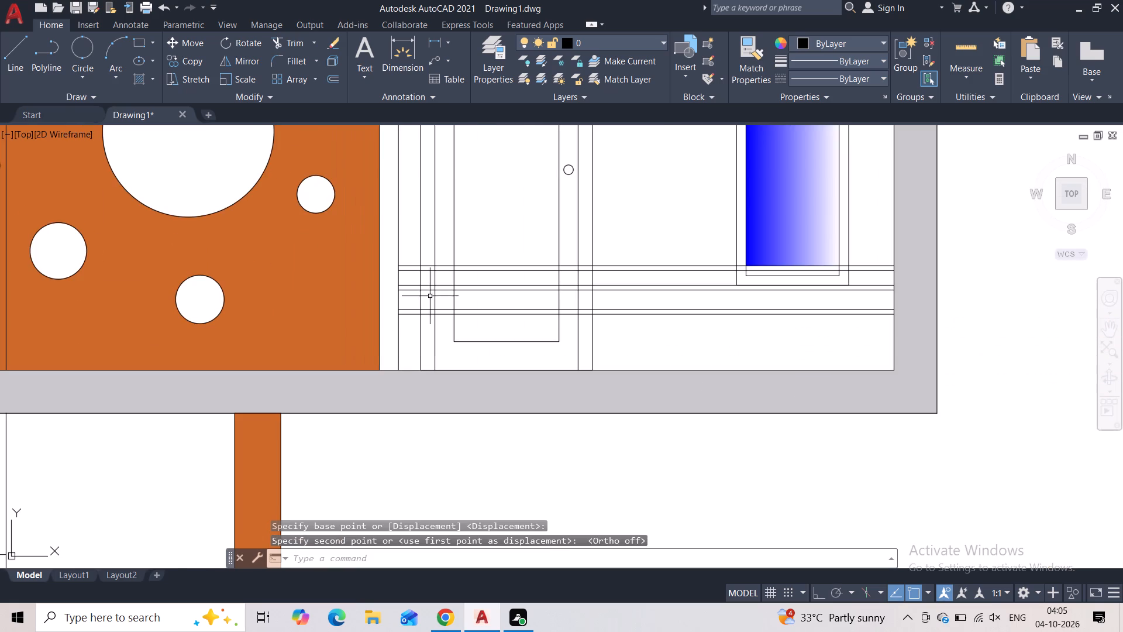
{"action": "scroll", "coordinate": [461, 228], "scroll_direction": "down", "scroll_amount": 1}
{"action": "middle_click_drag", "start_coordinate": [466, 218], "coordinate": [460, 263]}
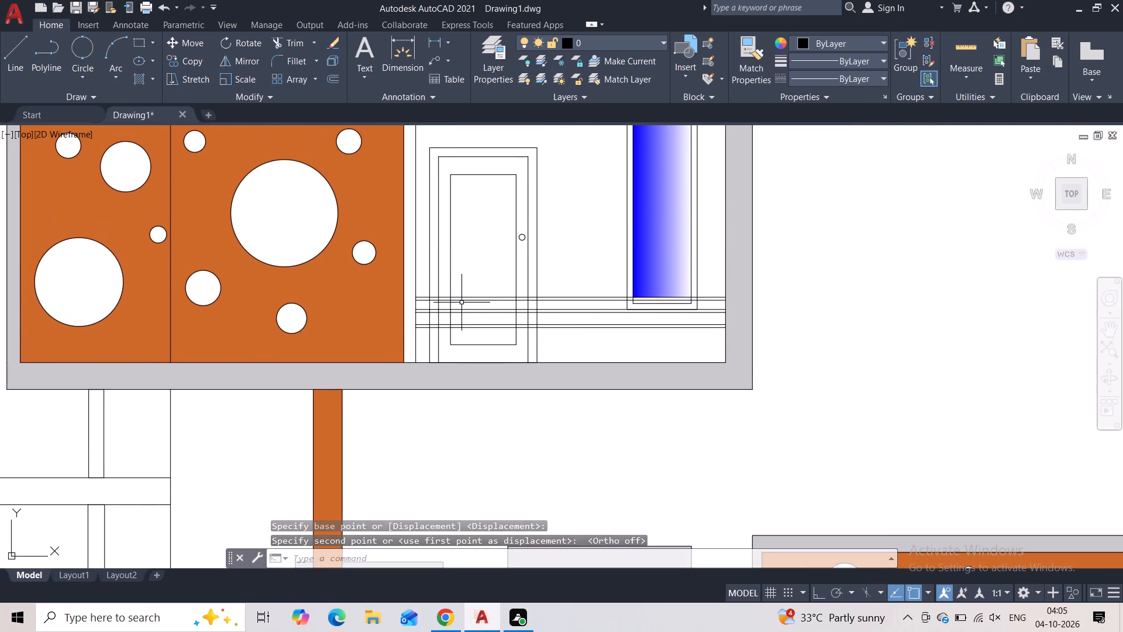
{"action": "scroll", "coordinate": [509, 309], "scroll_direction": "down", "scroll_amount": 3}
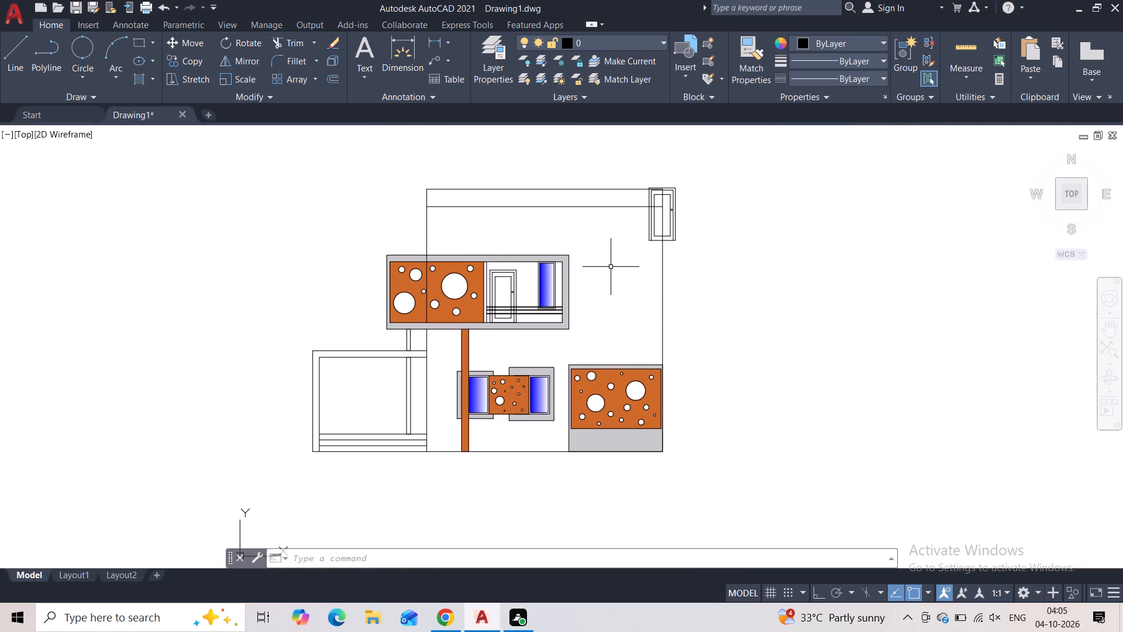
{"action": "left_click", "coordinate": [23, 70]}
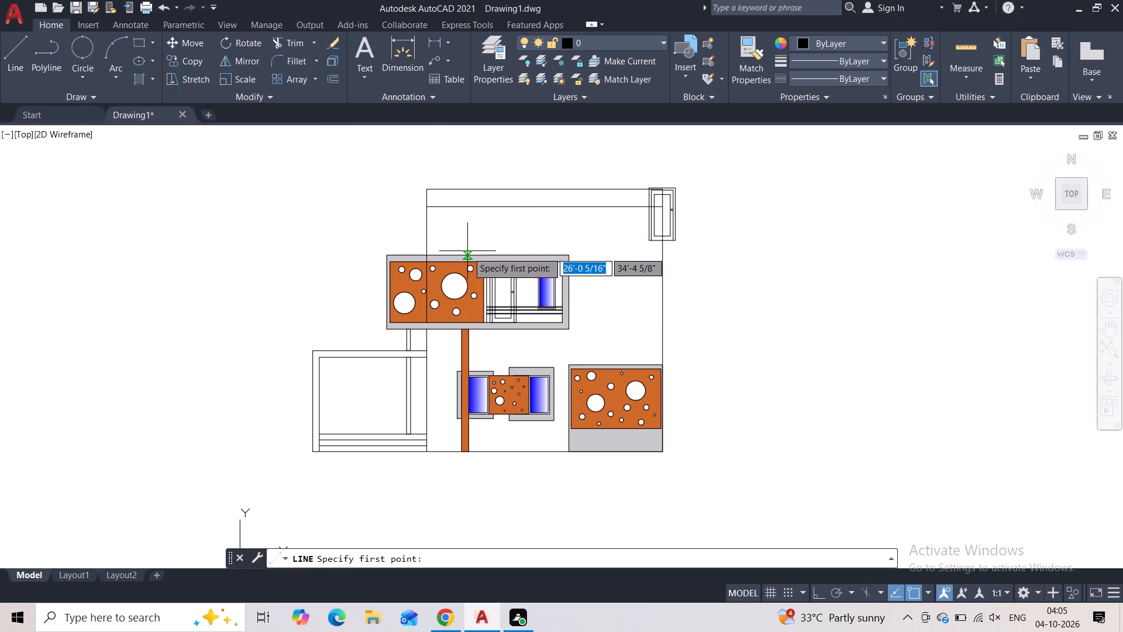
{"action": "left_click", "coordinate": [467, 253]}
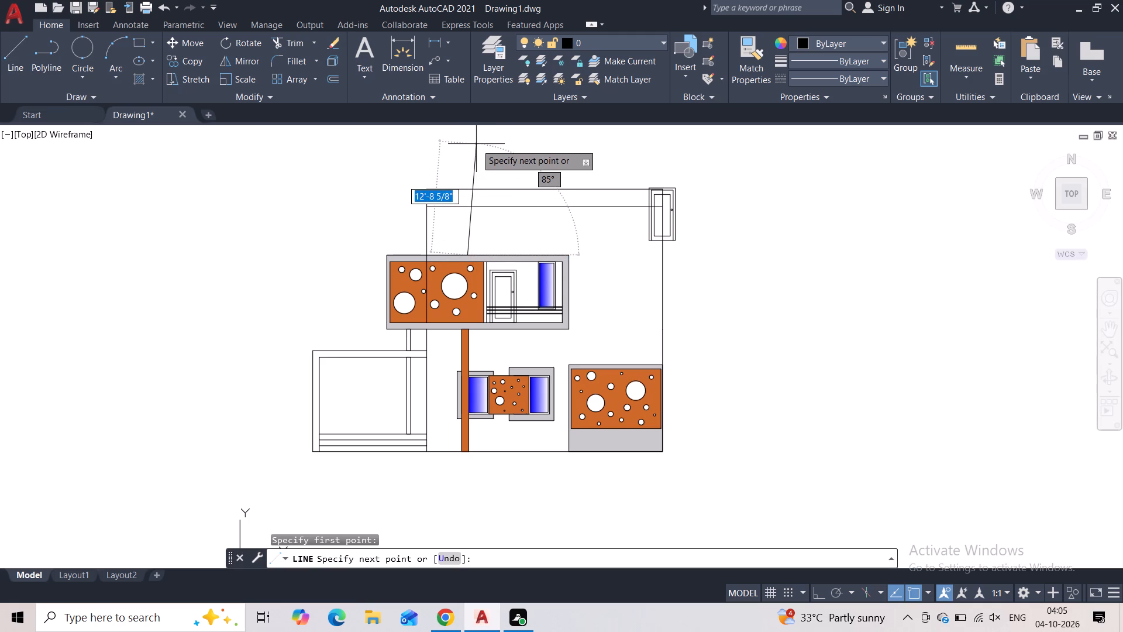
{"action": "key", "text": "F8"}
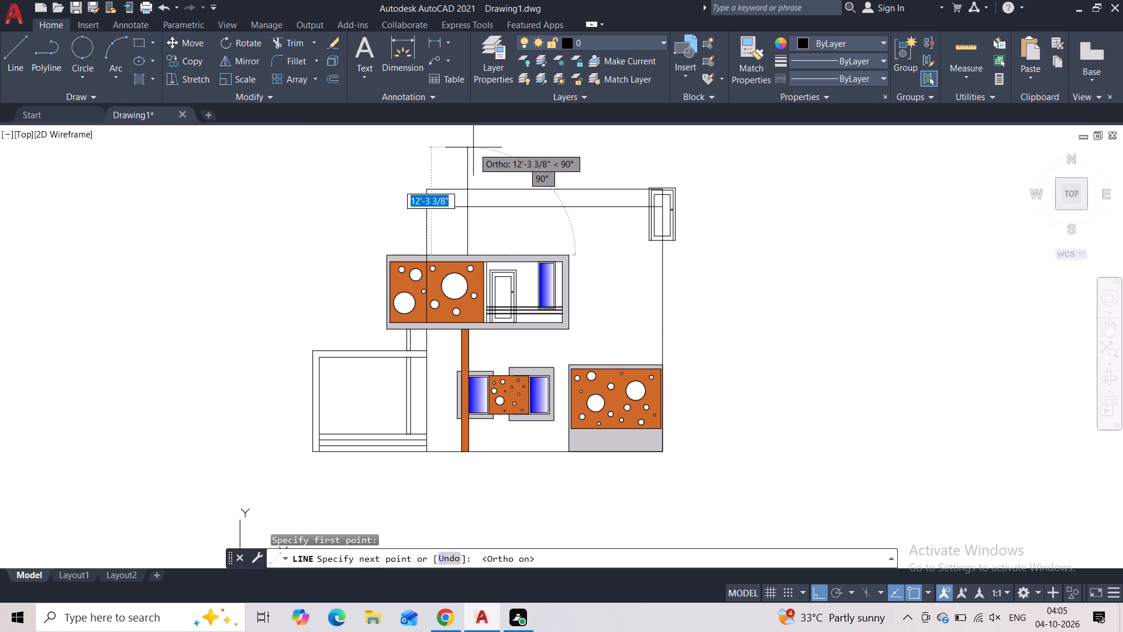
{"action": "left_click", "coordinate": [467, 160]}
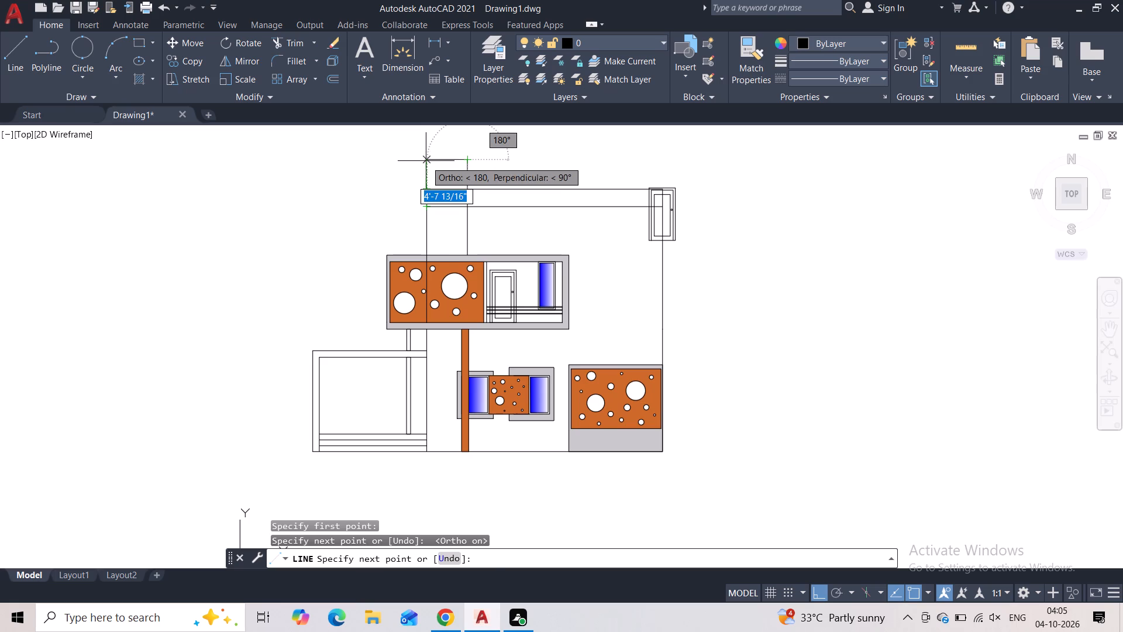
{"action": "left_click", "coordinate": [426, 161]}
{"action": "left_click", "coordinate": [425, 184]}
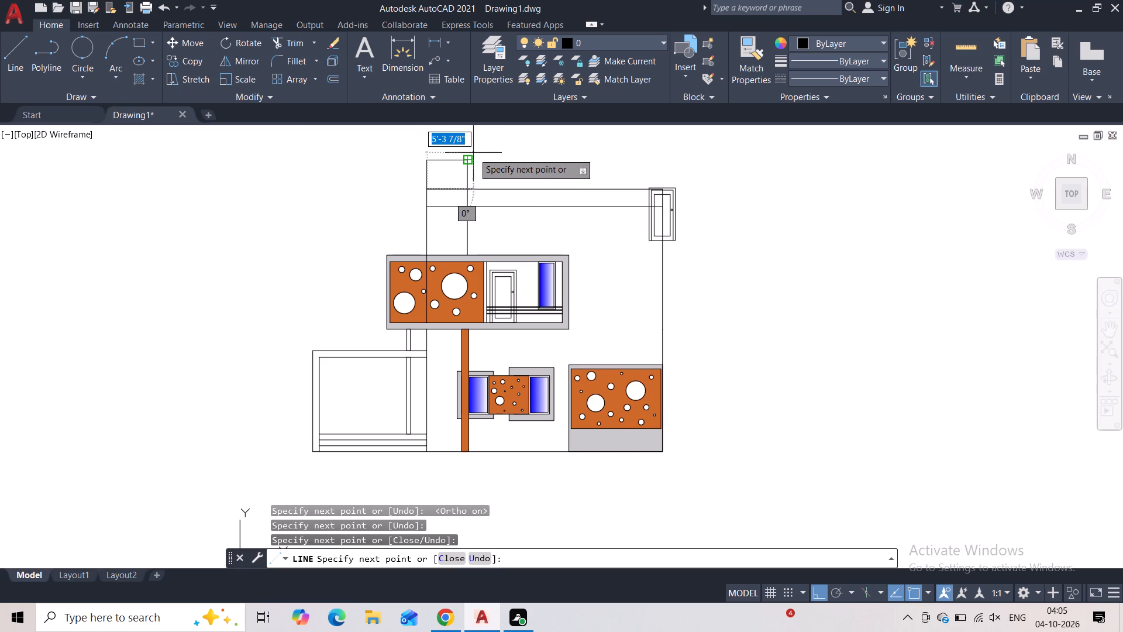
{"action": "key", "text": "Escape"}
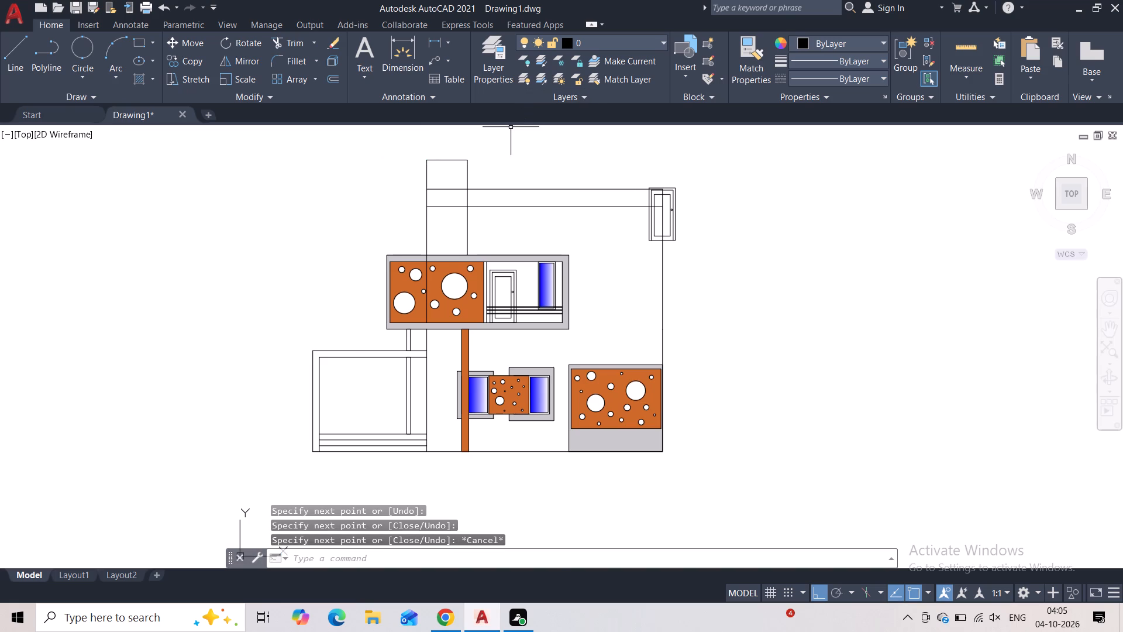
Offset the top edge and right edge of the raised roof outline outward by 9".
{"action": "left_click", "coordinate": [490, 166]}
{"action": "left_click", "coordinate": [418, 165]}
{"action": "left_click", "coordinate": [438, 140]}
{"action": "left_click", "coordinate": [431, 163]}
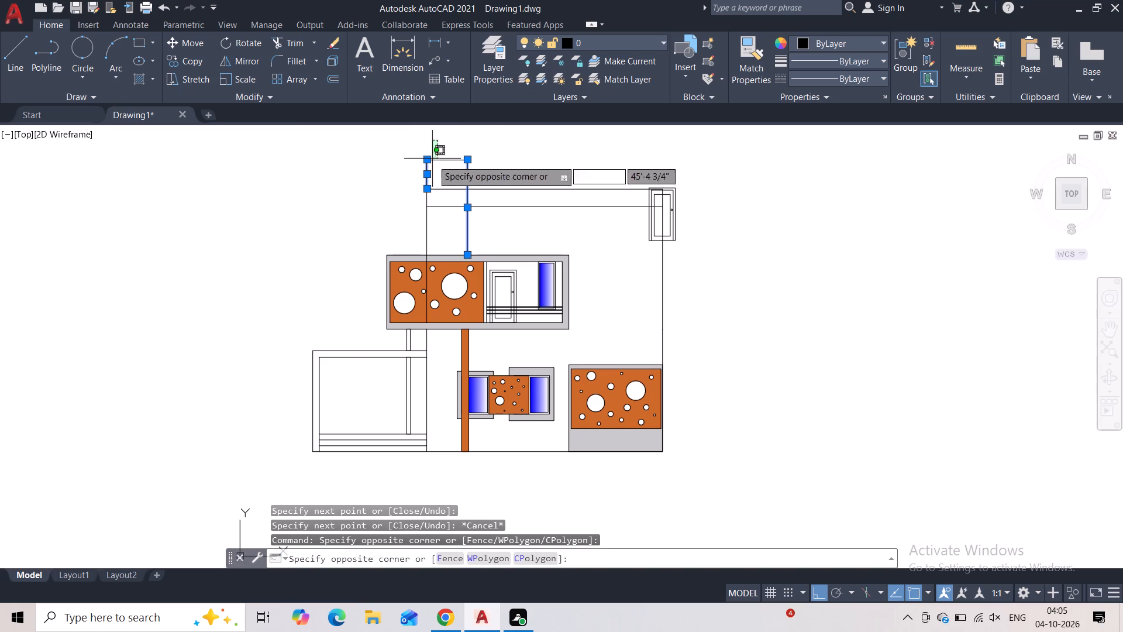
{"action": "left_click", "coordinate": [336, 81]}
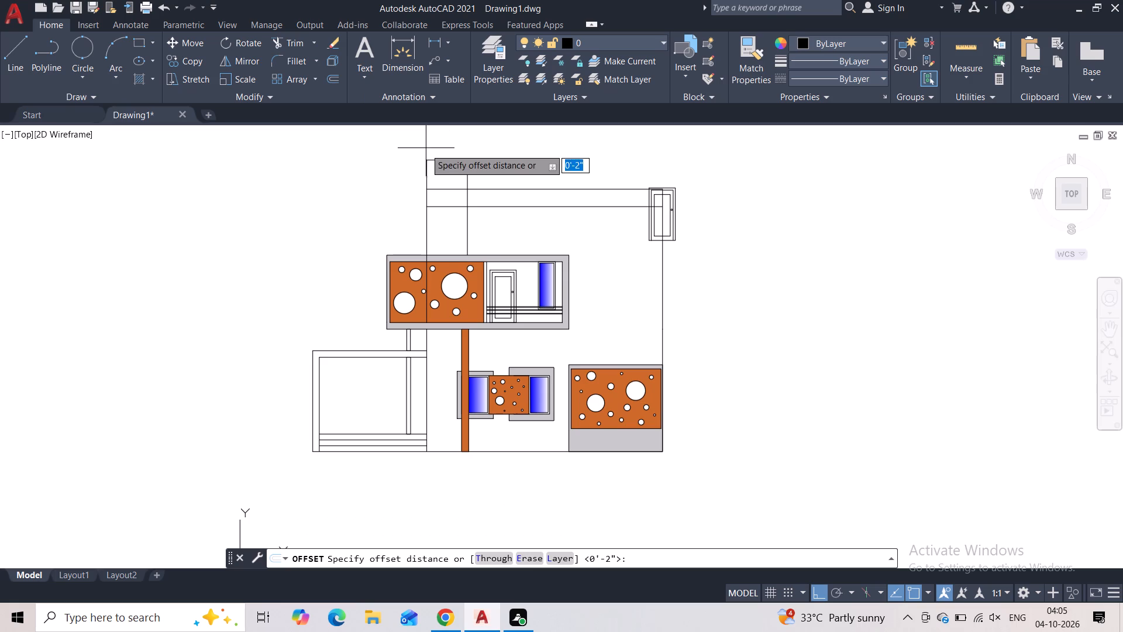
{"action": "type", "text": "9\""}
{"action": "key", "text": "Return"}
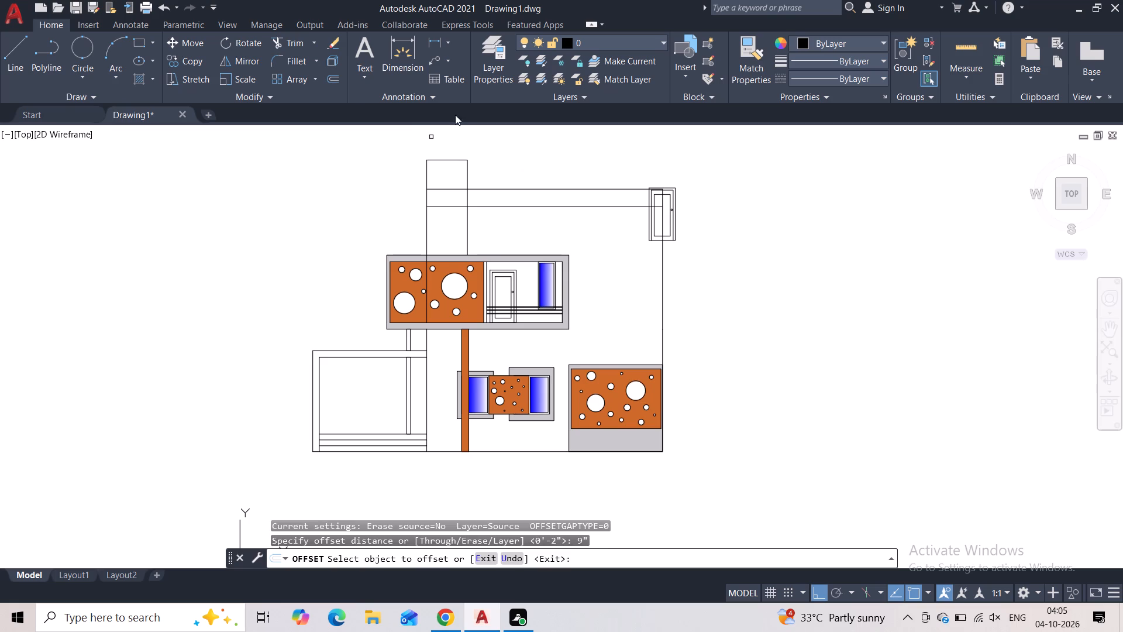
{"action": "left_click", "coordinate": [434, 159]}
{"action": "left_click", "coordinate": [443, 137]}
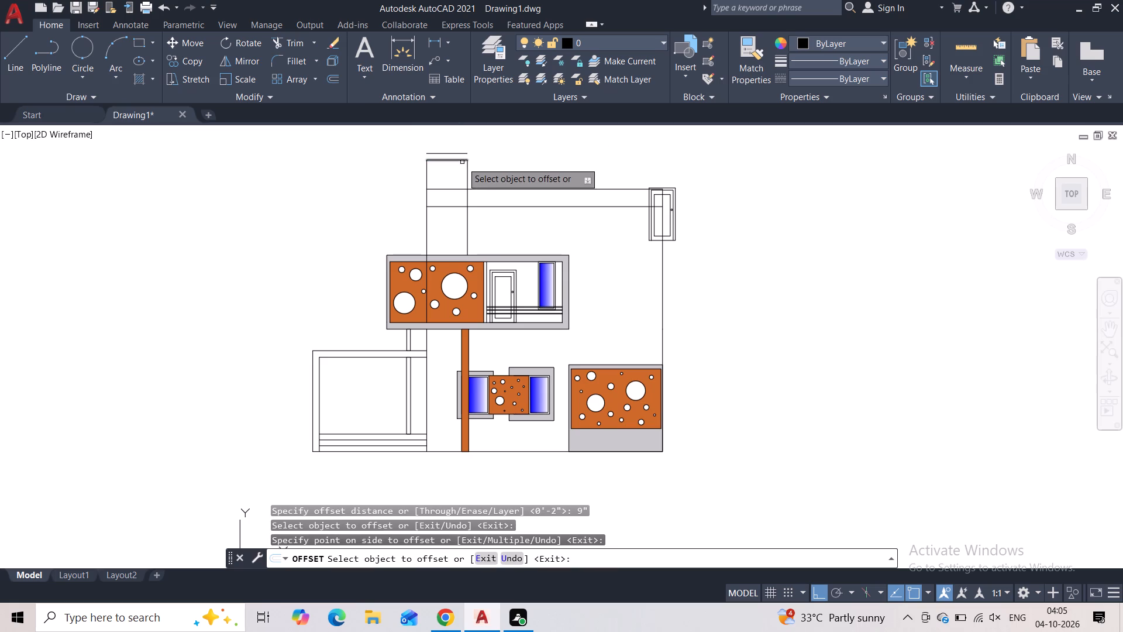
{"action": "left_click", "coordinate": [466, 171]}
{"action": "left_click", "coordinate": [491, 166]}
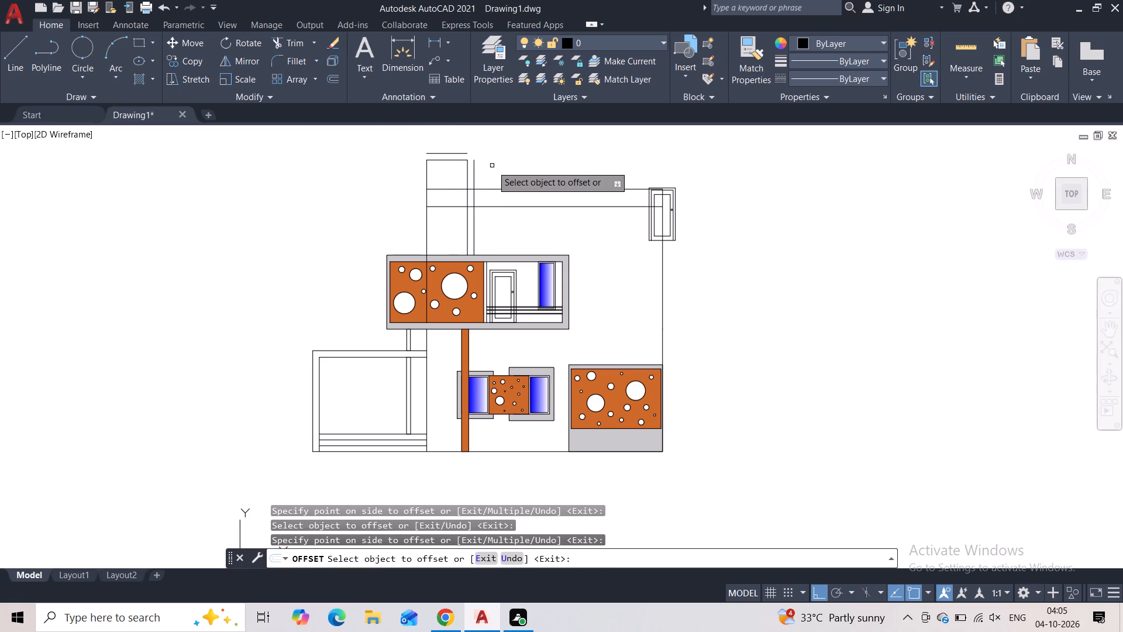
{"action": "key", "text": "Escape"}
Draw a short vertical line closing the left end between the offset top line and the raised outline's corner.
{"action": "left_click", "coordinate": [22, 69]}
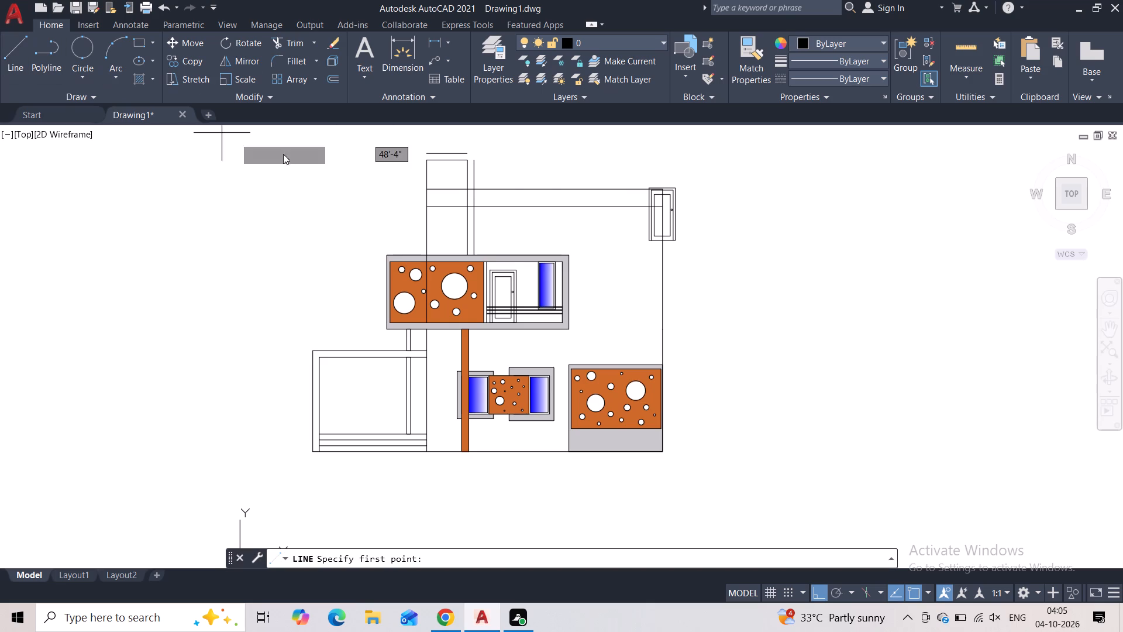
{"action": "scroll", "coordinate": [419, 149], "scroll_direction": "up", "scroll_amount": 4}
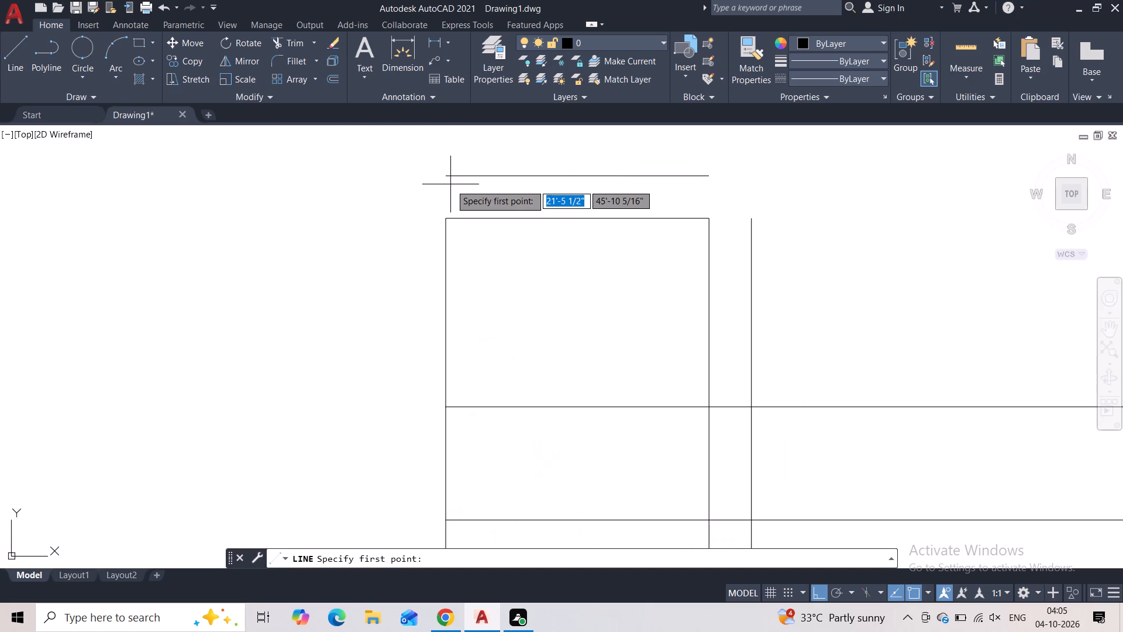
{"action": "left_click", "coordinate": [444, 178]}
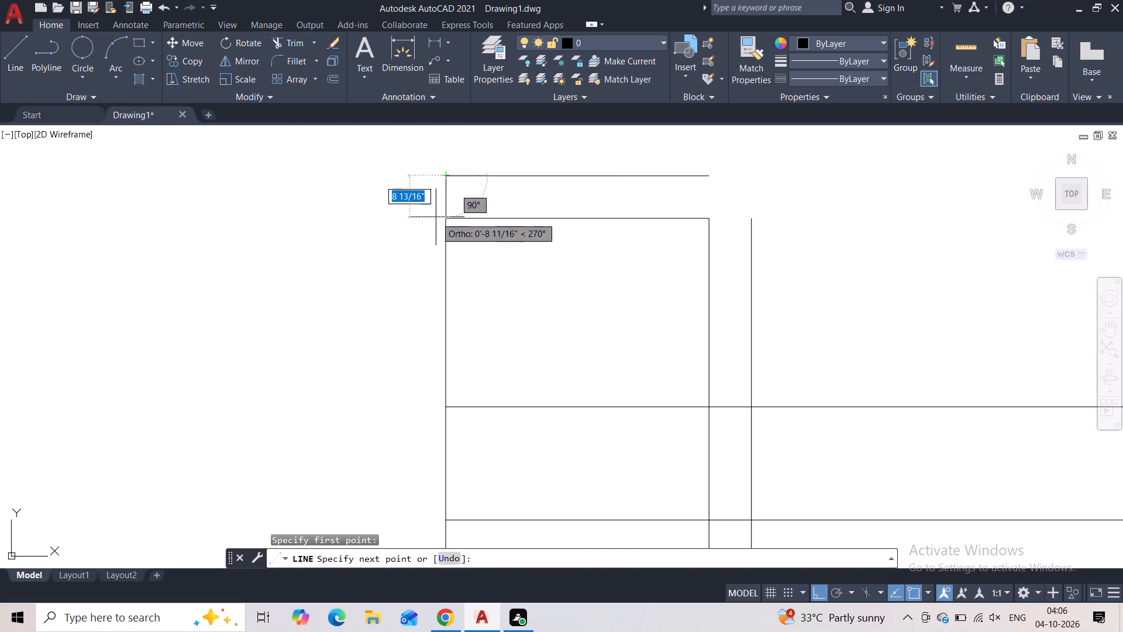
{"action": "left_click", "coordinate": [436, 220]}
{"action": "key", "text": "Escape"}
Draw corner lines from near the offset right line's upper end up and across to the offset top line's end.
{"action": "key", "text": "space"}
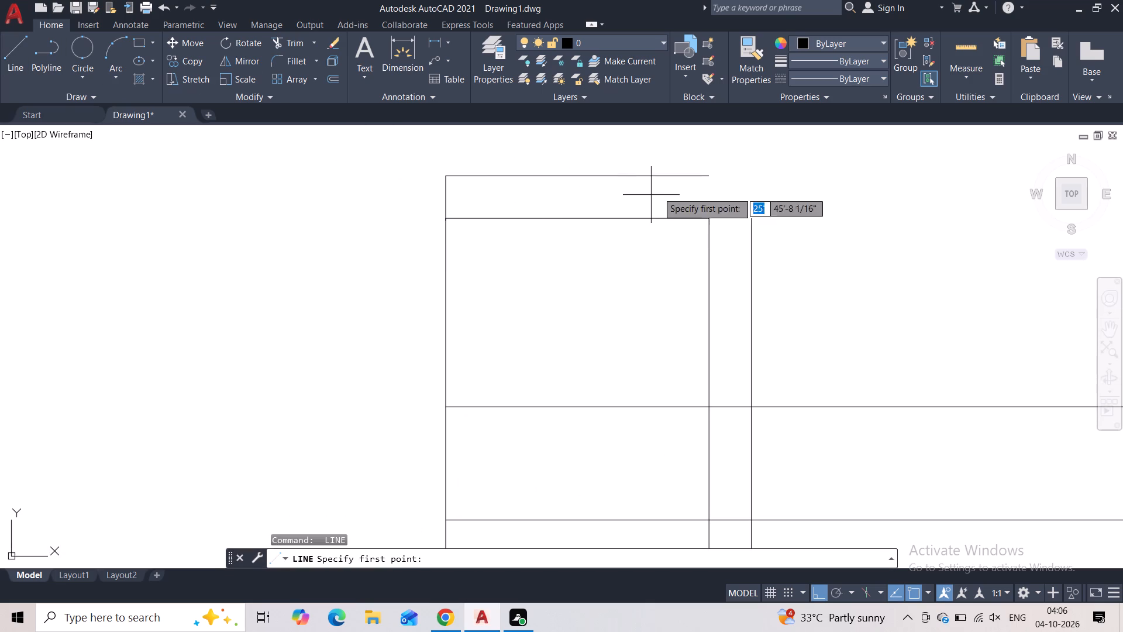
{"action": "left_click", "coordinate": [747, 217]}
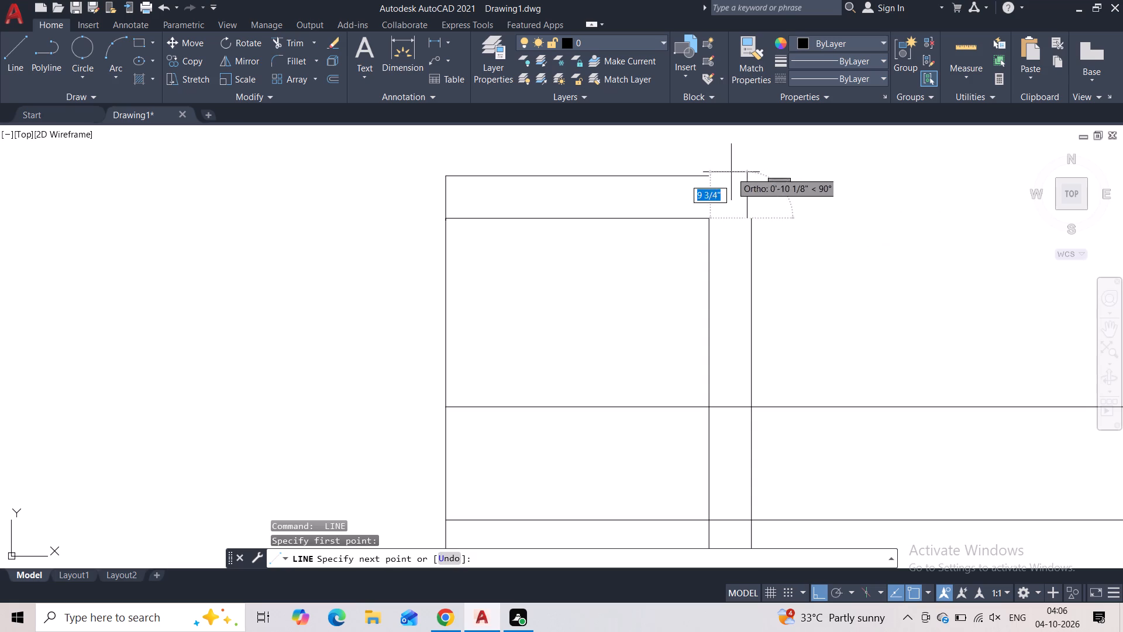
{"action": "left_click", "coordinate": [749, 178]}
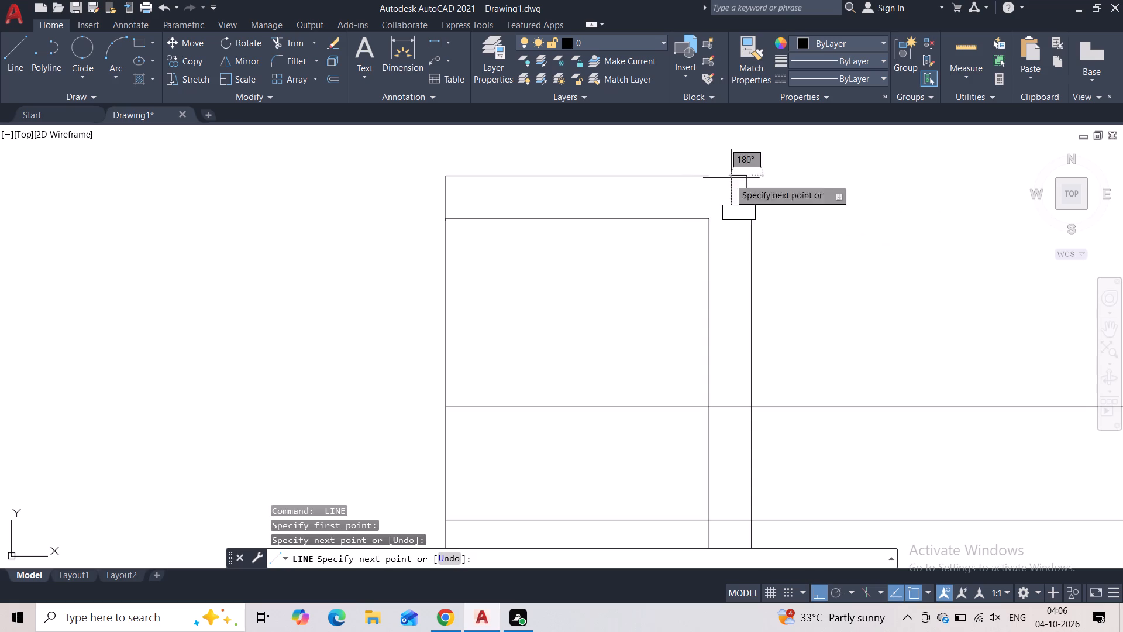
{"action": "left_click", "coordinate": [702, 183]}
{"action": "key", "text": "Escape"}
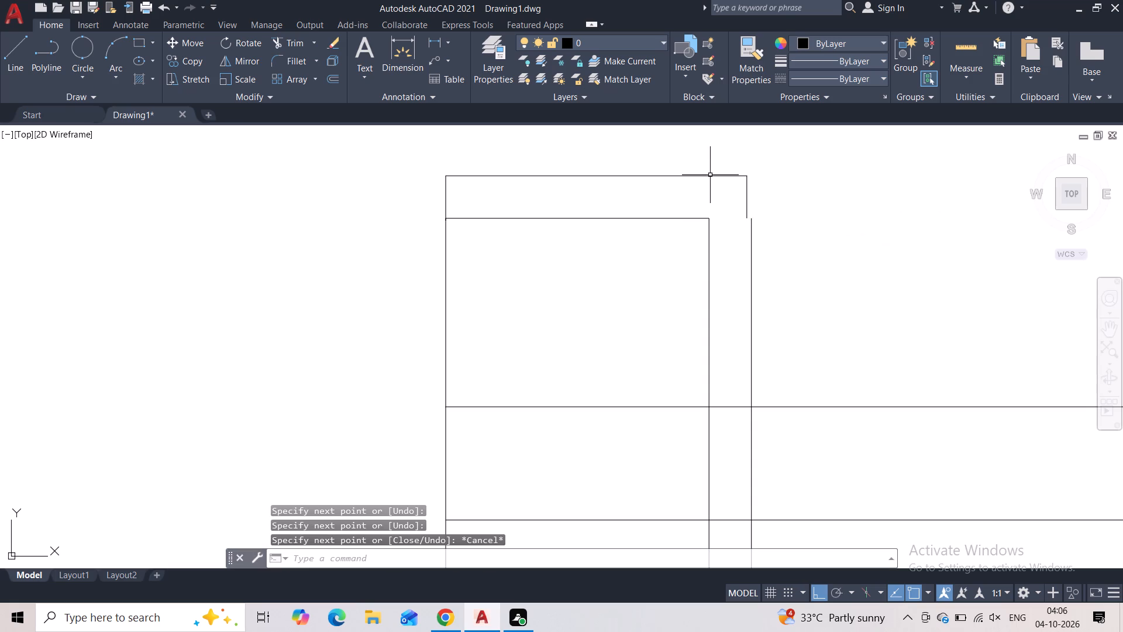
Draw a line up from the exact upper end of the offset right line and across to the existing top corner.
{"action": "scroll", "coordinate": [749, 190], "scroll_direction": "up", "scroll_amount": 2}
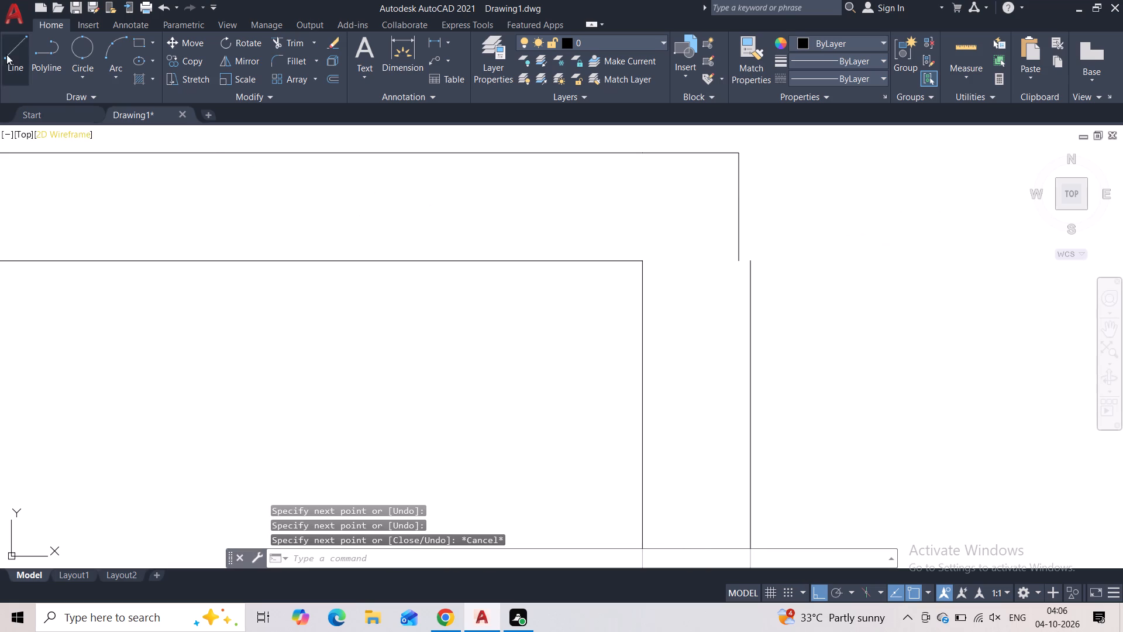
{"action": "left_click", "coordinate": [10, 55]}
{"action": "left_click", "coordinate": [751, 262]}
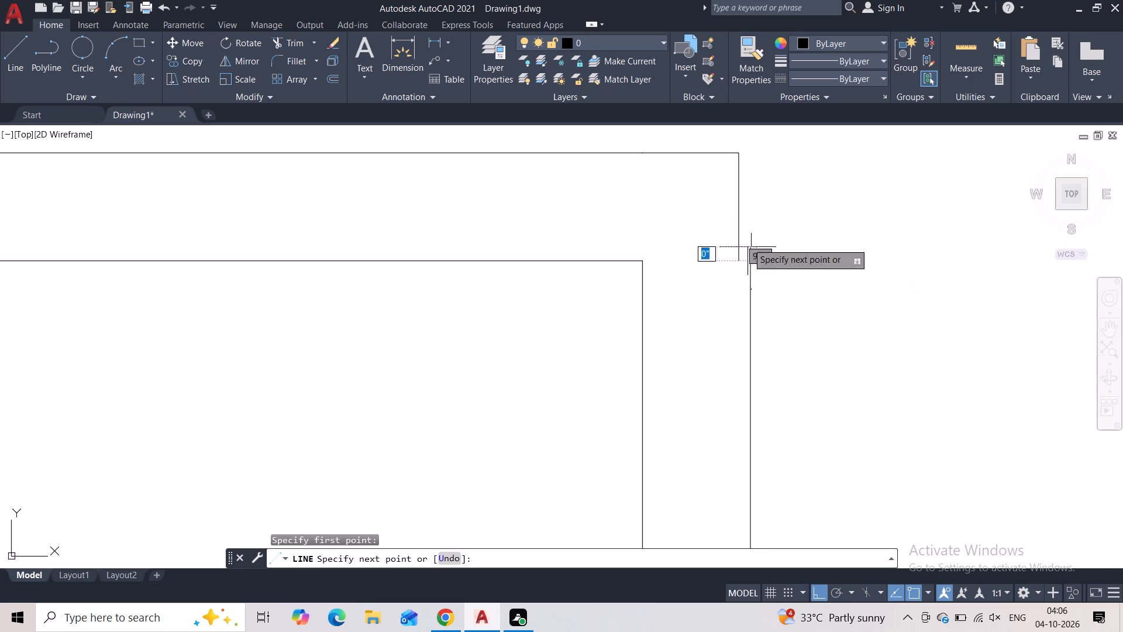
{"action": "left_click", "coordinate": [747, 147]}
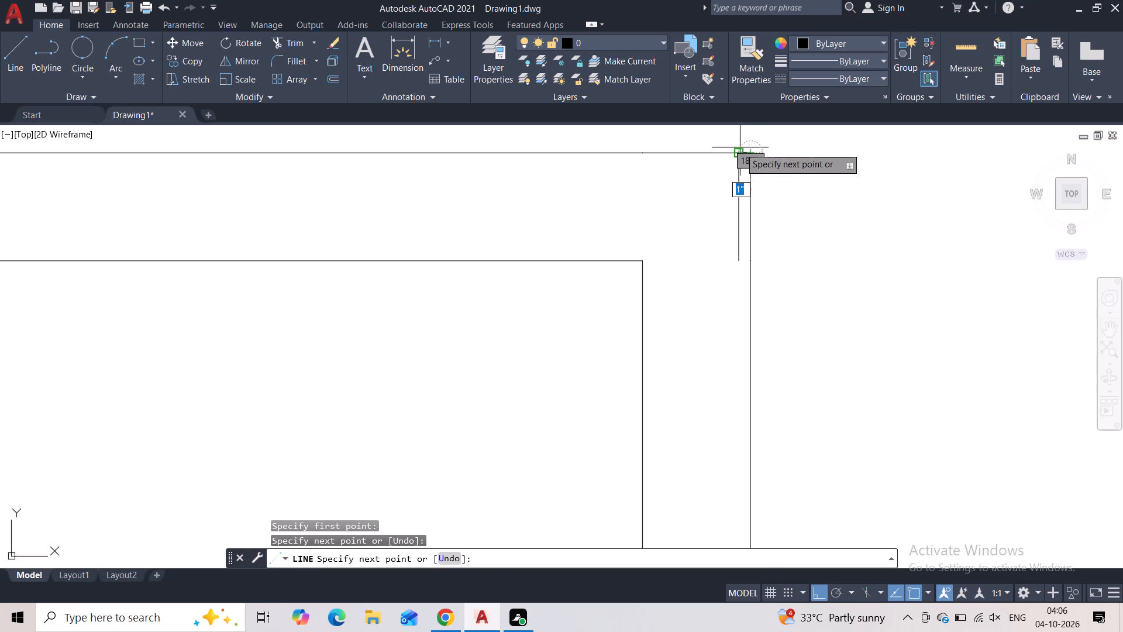
{"action": "left_click", "coordinate": [740, 147]}
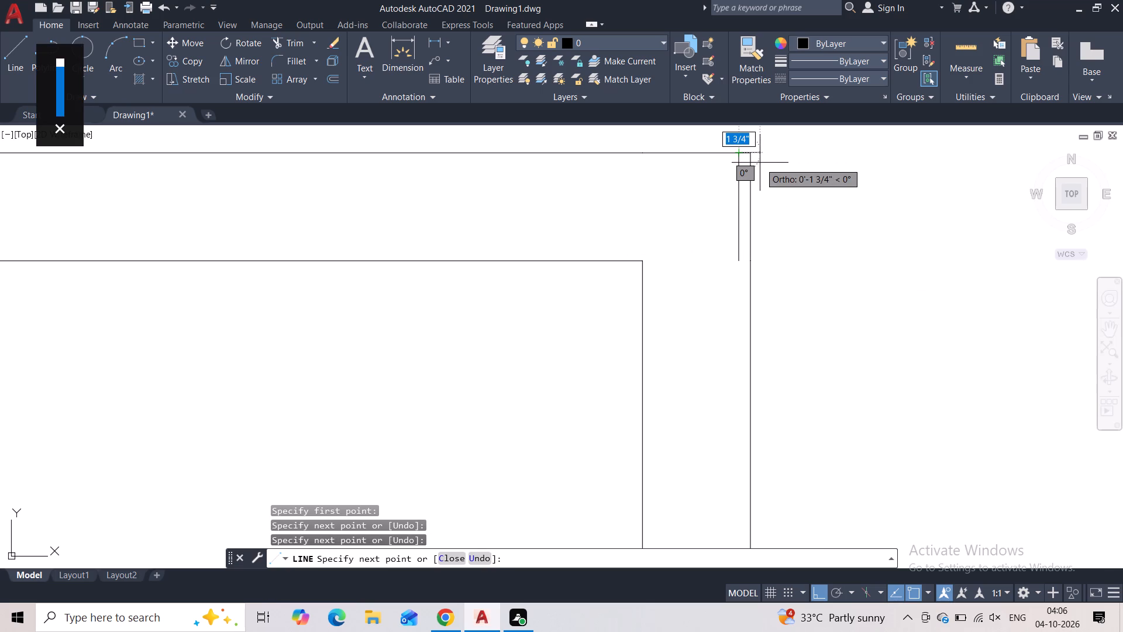
{"action": "key", "text": "Escape"}
Erase the misaligned short vertical line just inside the outer top-right corner of the raised outline.
{"action": "left_click", "coordinate": [742, 181]}
{"action": "left_click", "coordinate": [732, 186]}
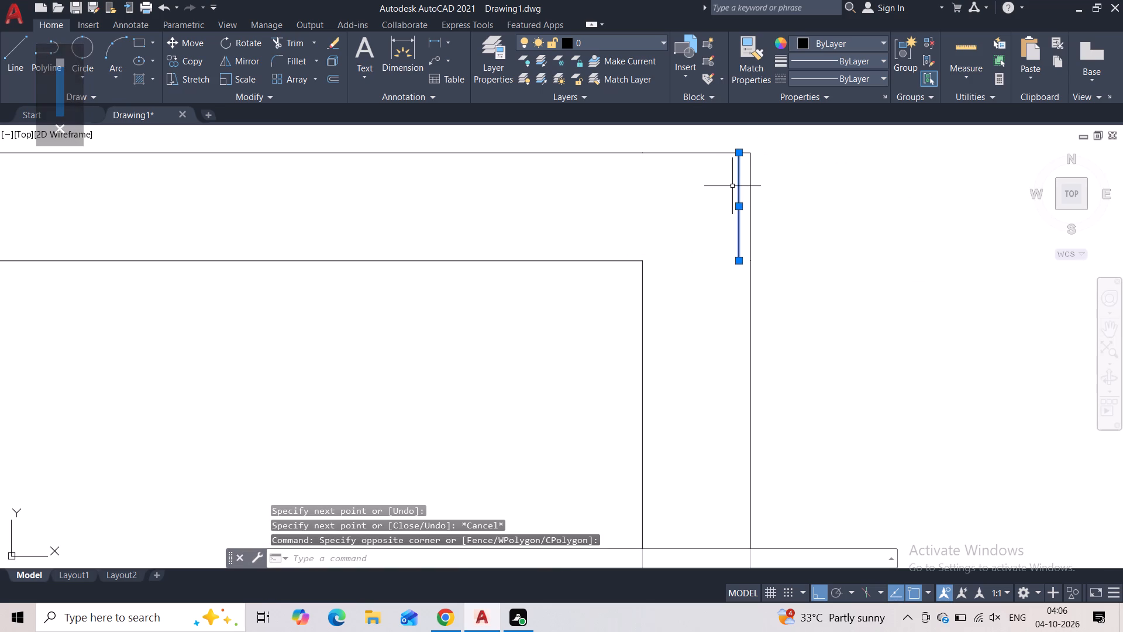
{"action": "key", "text": "Delete"}
Erase the spare door block overlapping the roof's upper right corner.
{"action": "scroll", "coordinate": [726, 208], "scroll_direction": "down", "scroll_amount": 3}
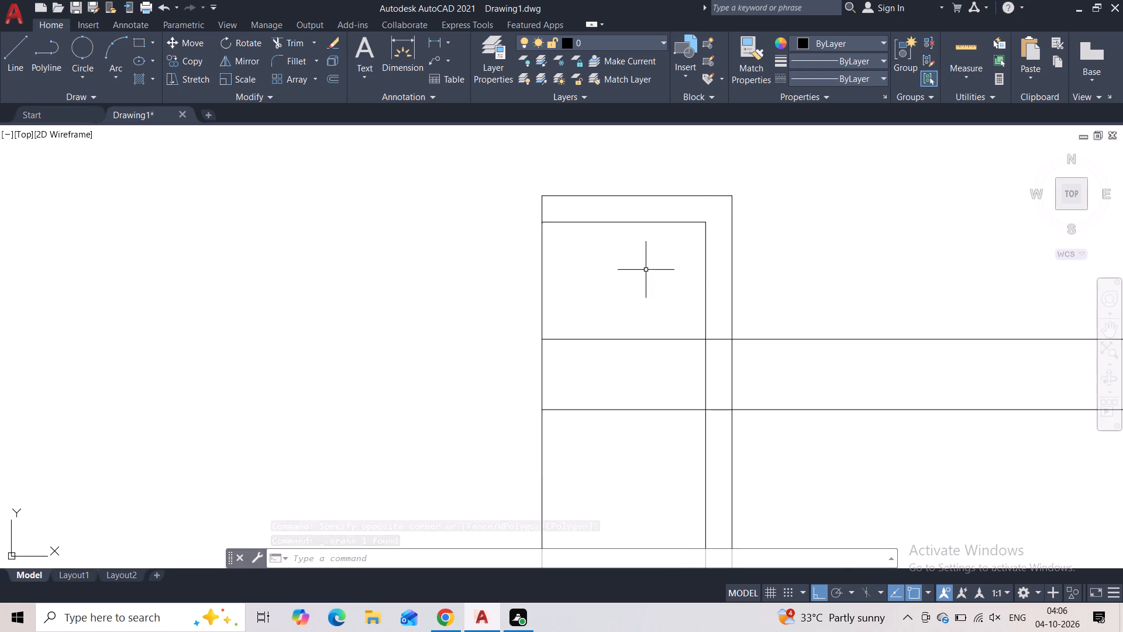
{"action": "scroll", "coordinate": [587, 321], "scroll_direction": "down", "scroll_amount": 2}
{"action": "middle_click_drag", "start_coordinate": [497, 416], "coordinate": [485, 322]}
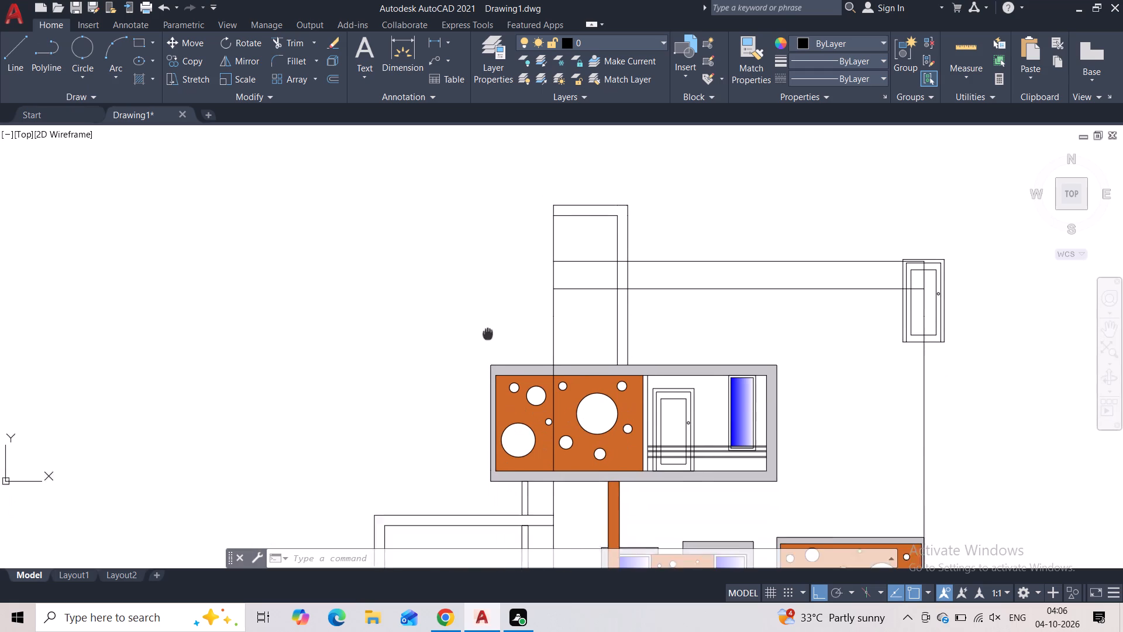
{"action": "middle_click_drag", "start_coordinate": [485, 322], "coordinate": [484, 321]}
{"action": "right_click_drag", "start_coordinate": [525, 225], "coordinate": [529, 198]}
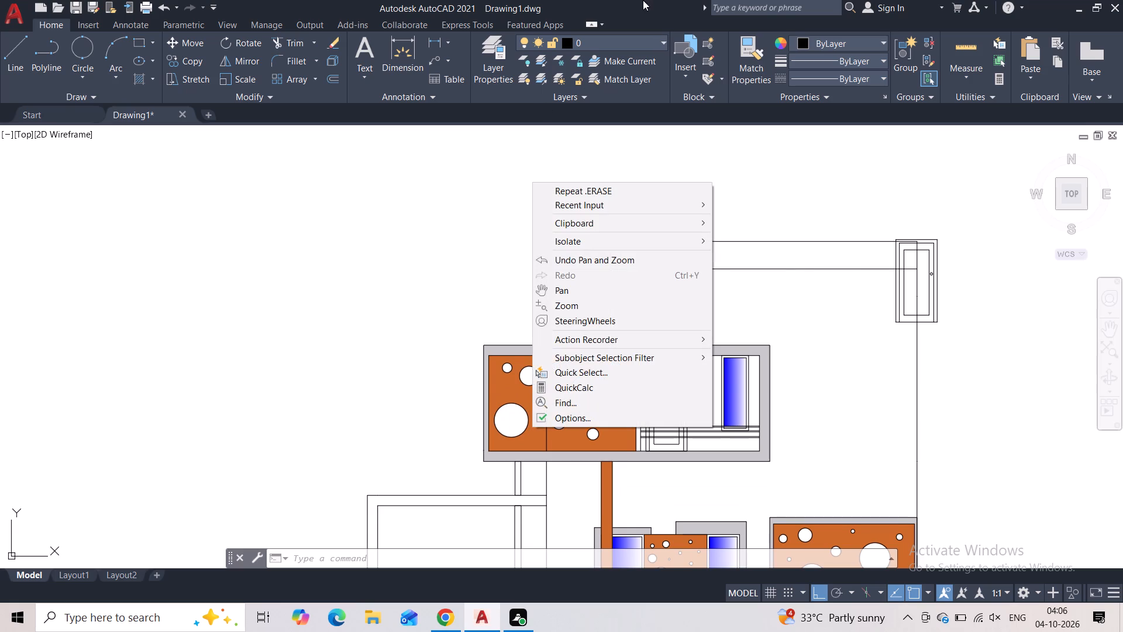
{"action": "left_click", "coordinate": [830, 435]}
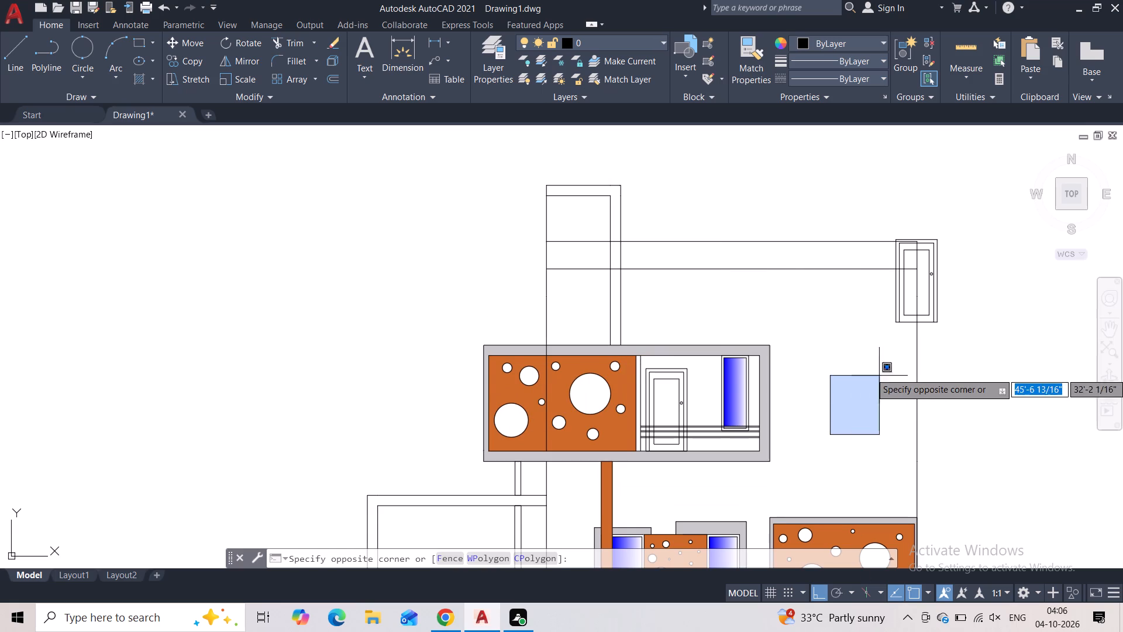
{"action": "left_click", "coordinate": [908, 349]}
{"action": "left_click", "coordinate": [905, 321]}
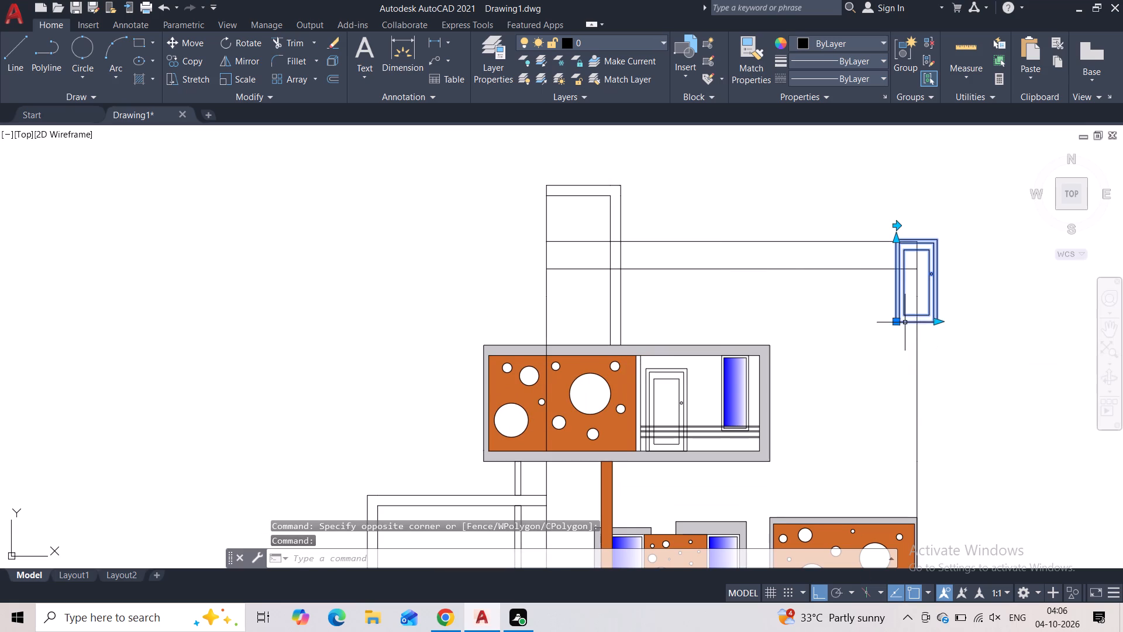
{"action": "key", "text": "Delete"}
Draw a thin post rectangle about 5" wide and 14'-2" tall, rising from the upper box's top edge in line with the lower post.
{"action": "middle_click_drag", "start_coordinate": [852, 363], "coordinate": [851, 362]}
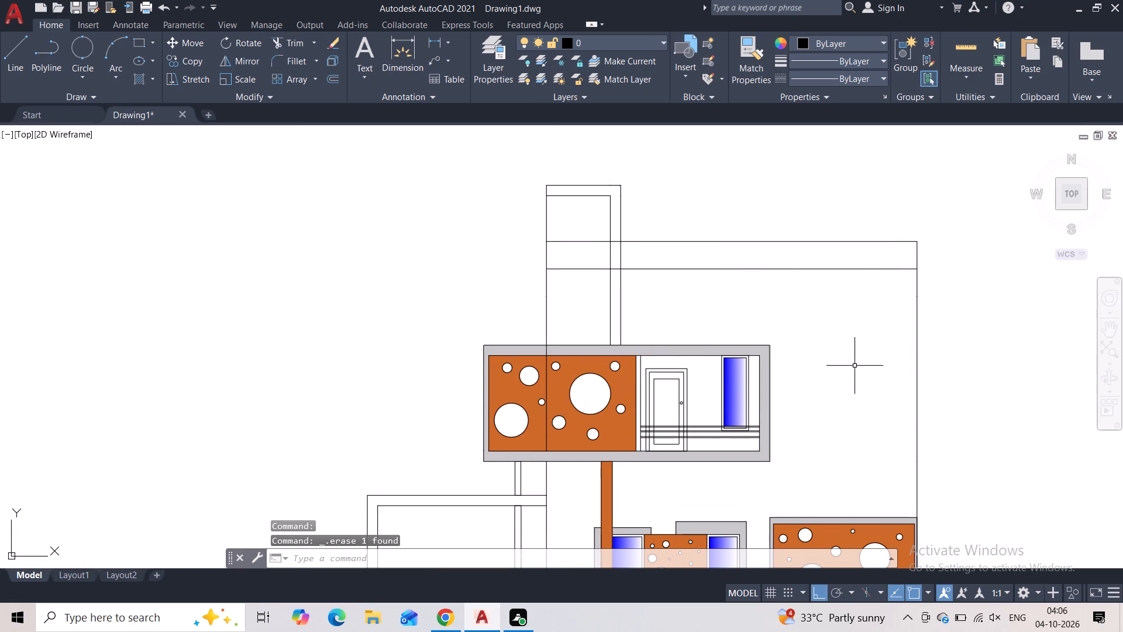
{"action": "middle_click_drag", "start_coordinate": [851, 362], "coordinate": [849, 279]}
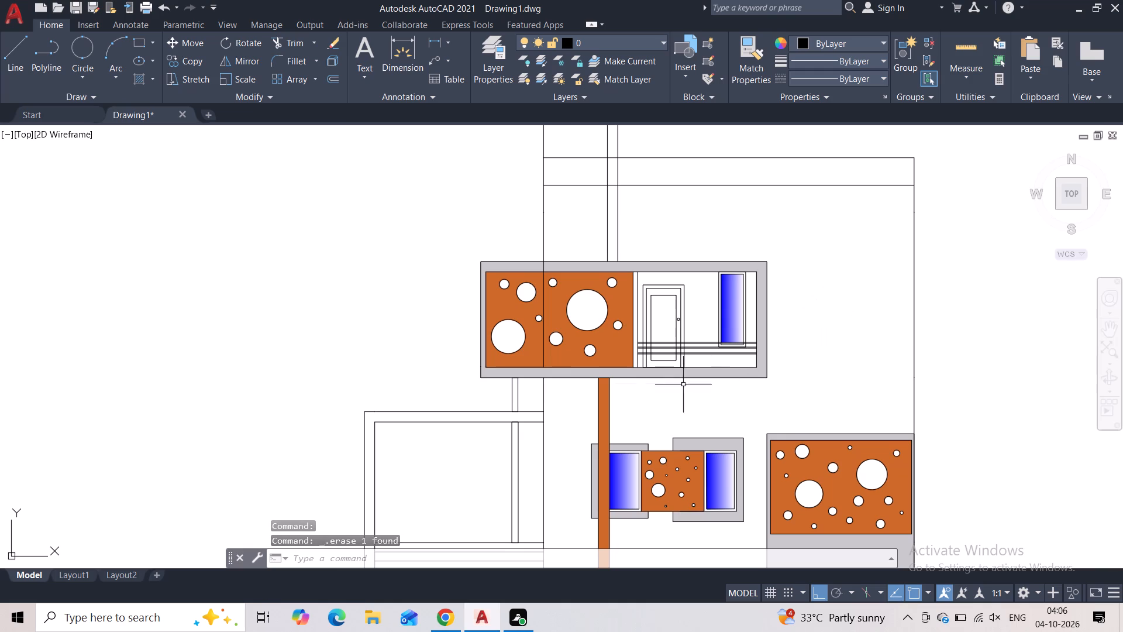
{"action": "left_click", "coordinate": [133, 50]}
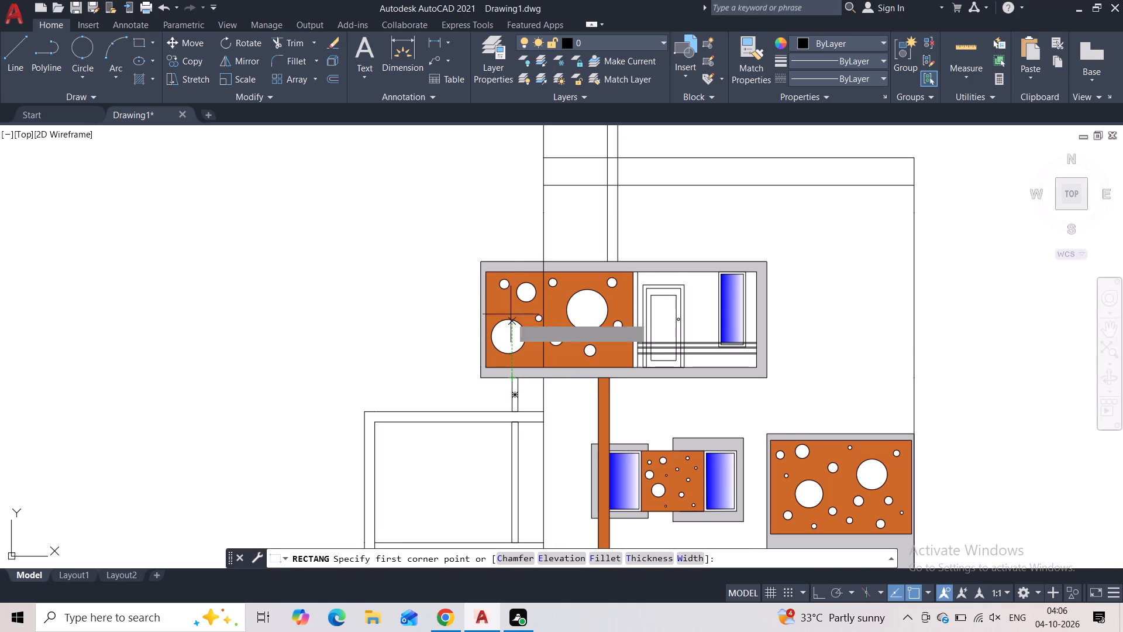
{"action": "left_click", "coordinate": [512, 261]}
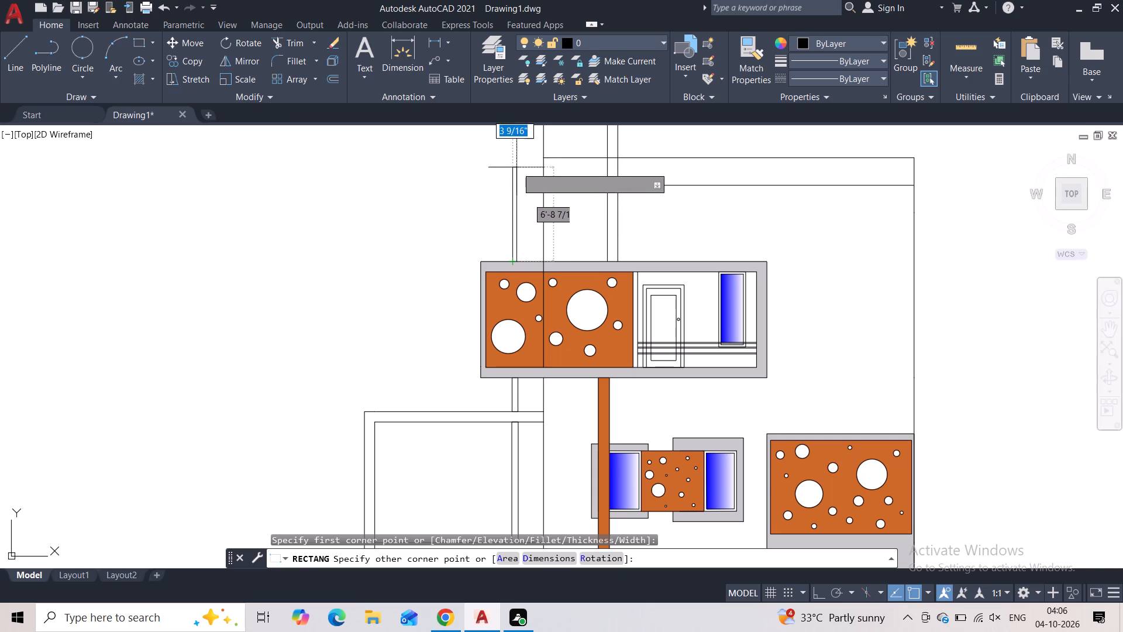
{"action": "middle_click_drag", "start_coordinate": [518, 146], "coordinate": [491, 238]}
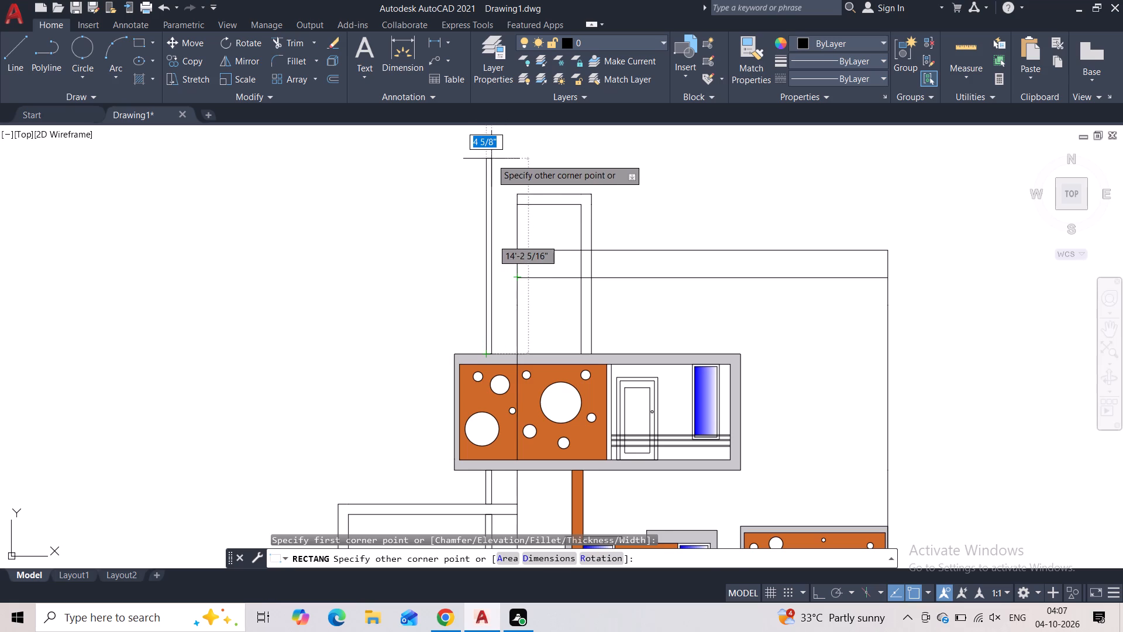
{"action": "left_click", "coordinate": [491, 159]}
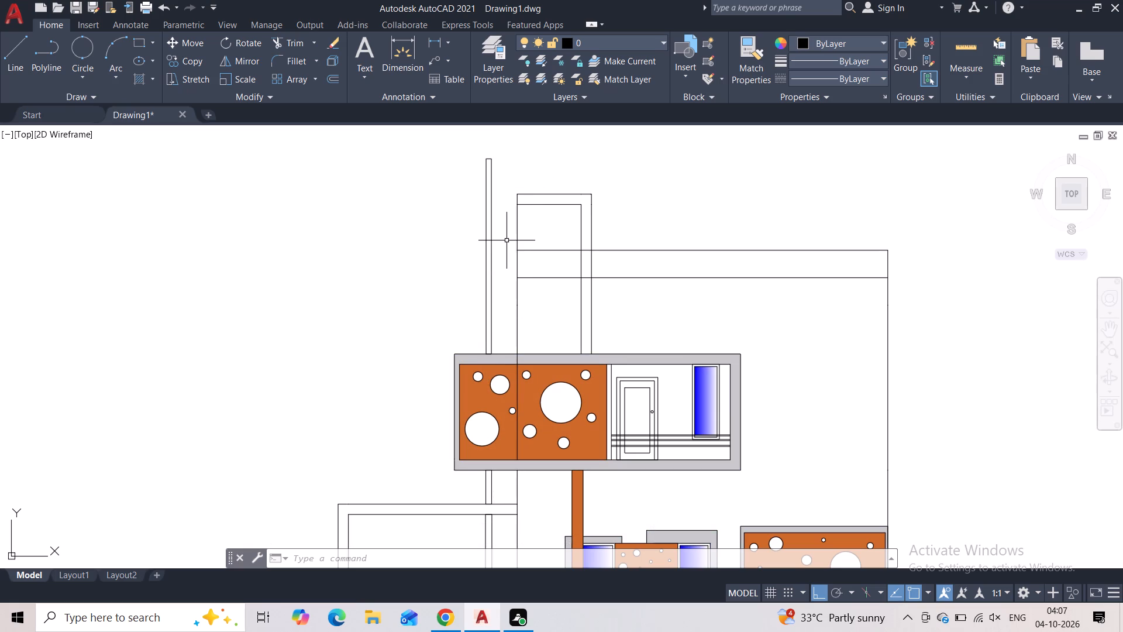
Draw a horizontal beam rectangle about 12'-8" long and 3" thick, extending right from the new post's top left corner.
{"action": "left_click", "coordinate": [143, 46]}
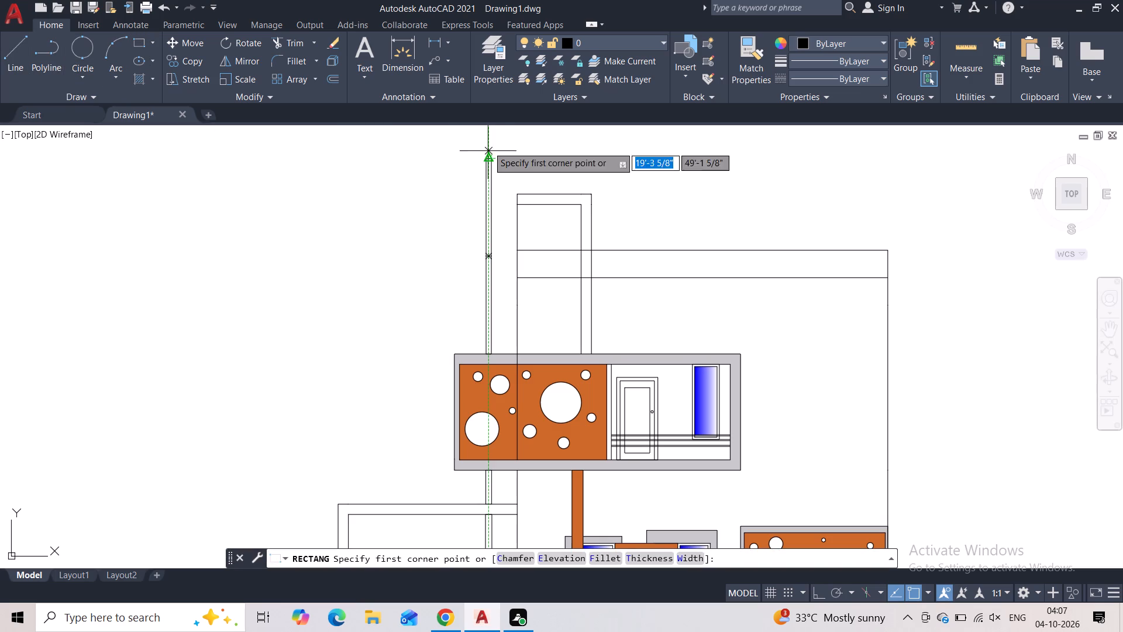
{"action": "scroll", "coordinate": [498, 149], "scroll_direction": "up", "scroll_amount": 2}
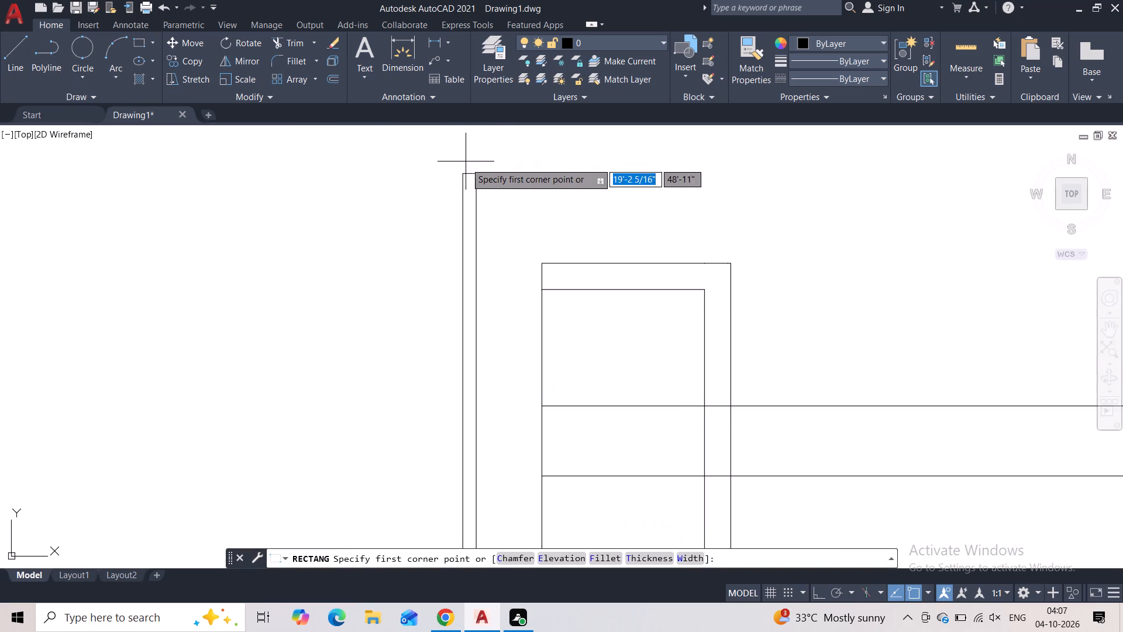
{"action": "left_click", "coordinate": [464, 167]}
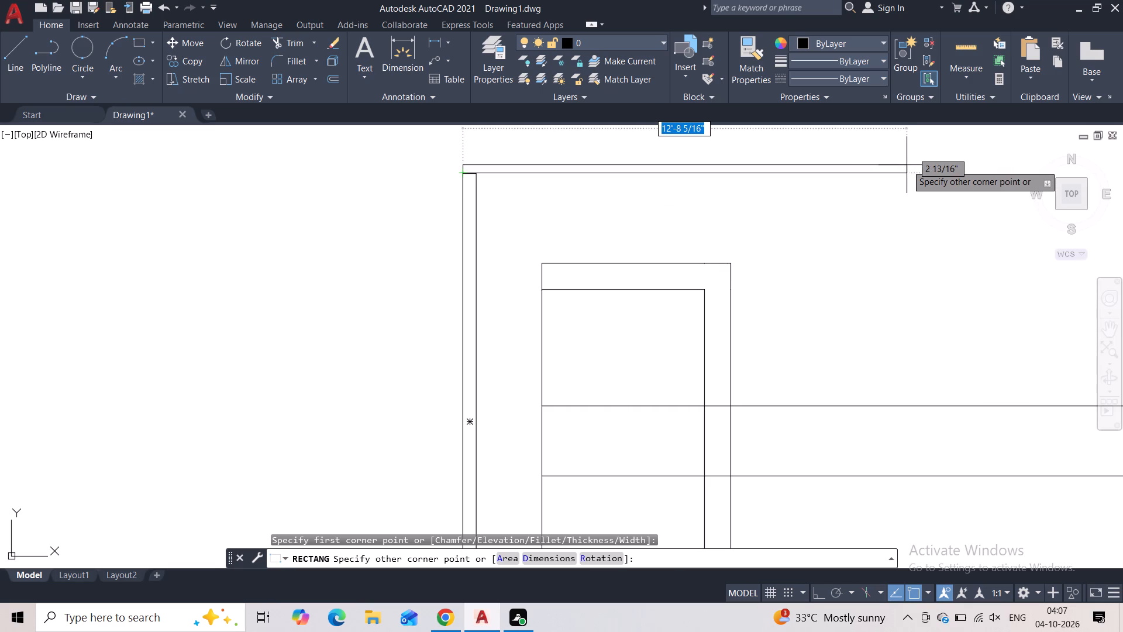
{"action": "left_click", "coordinate": [906, 163]}
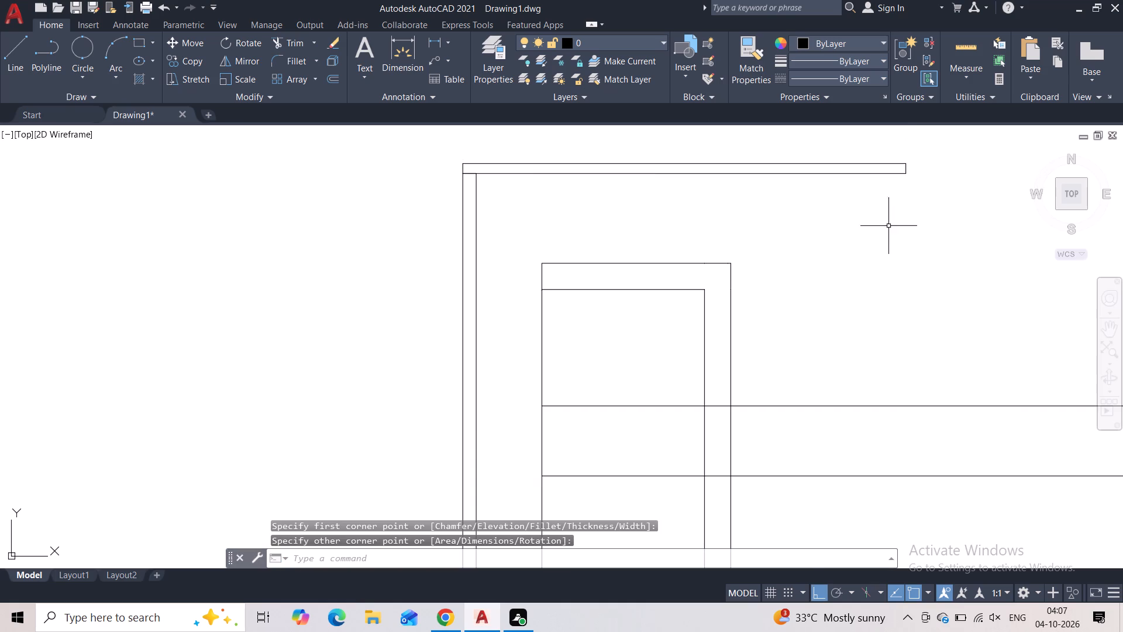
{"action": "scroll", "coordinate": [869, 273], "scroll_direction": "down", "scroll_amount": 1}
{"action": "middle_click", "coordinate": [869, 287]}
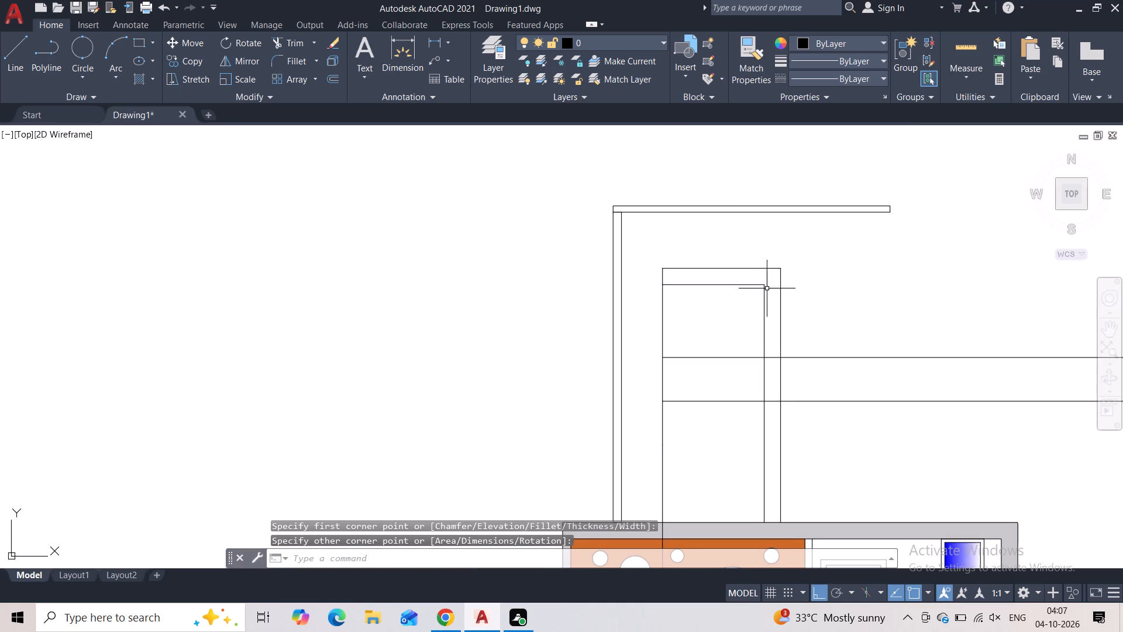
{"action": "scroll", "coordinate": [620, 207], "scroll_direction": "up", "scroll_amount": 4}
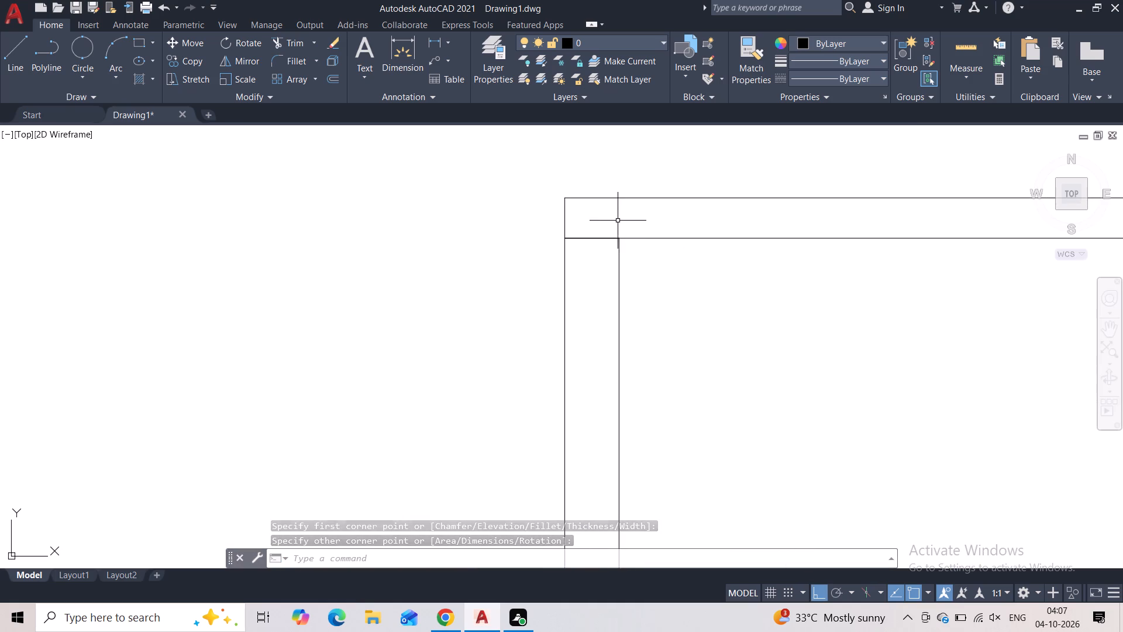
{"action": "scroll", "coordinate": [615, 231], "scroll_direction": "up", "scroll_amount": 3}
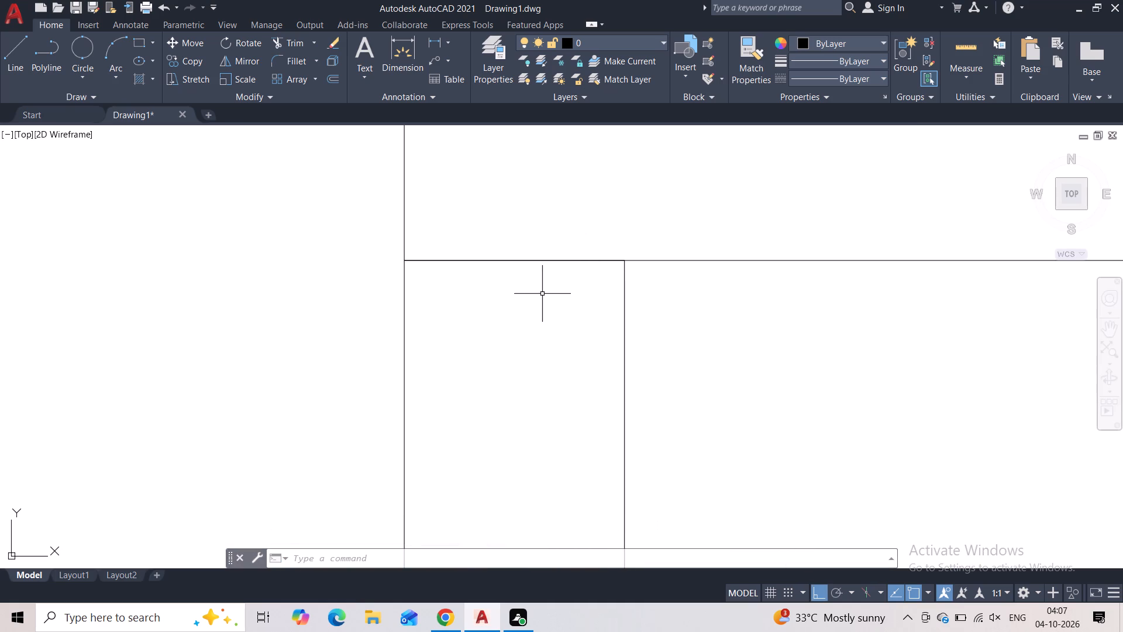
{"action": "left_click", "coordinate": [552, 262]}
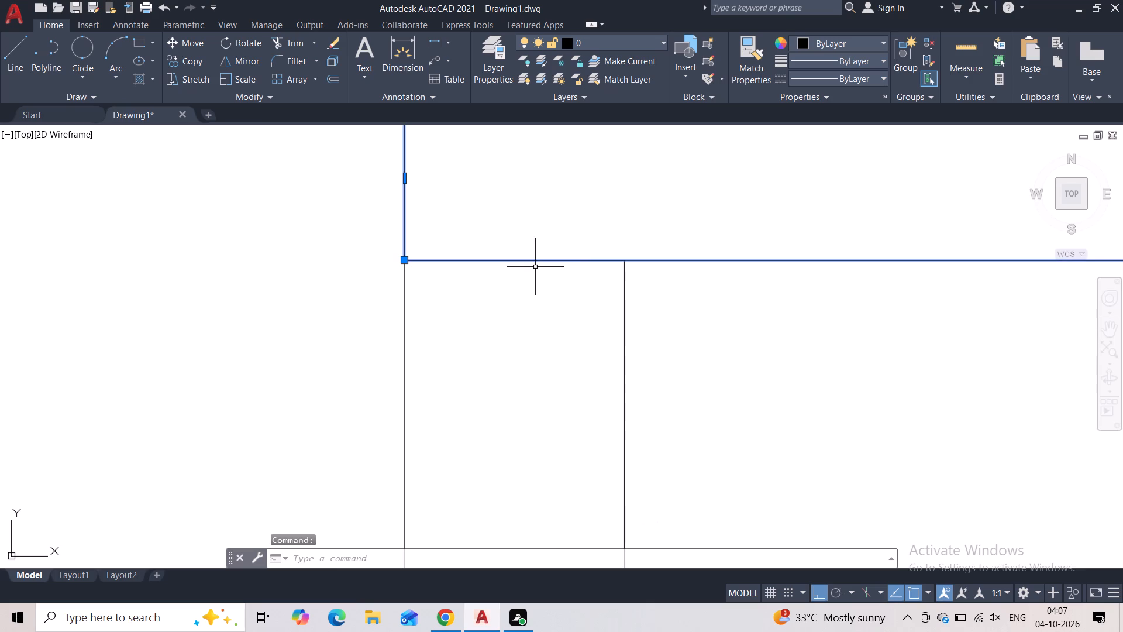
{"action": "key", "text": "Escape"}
Draw connected lines rising about 3' from the beam's top edge, running right past its end, and dropping about 12' to the roof band's lower line.
{"action": "scroll", "coordinate": [533, 270], "scroll_direction": "down", "scroll_amount": 3}
{"action": "scroll", "coordinate": [578, 312], "scroll_direction": "down", "scroll_amount": 3}
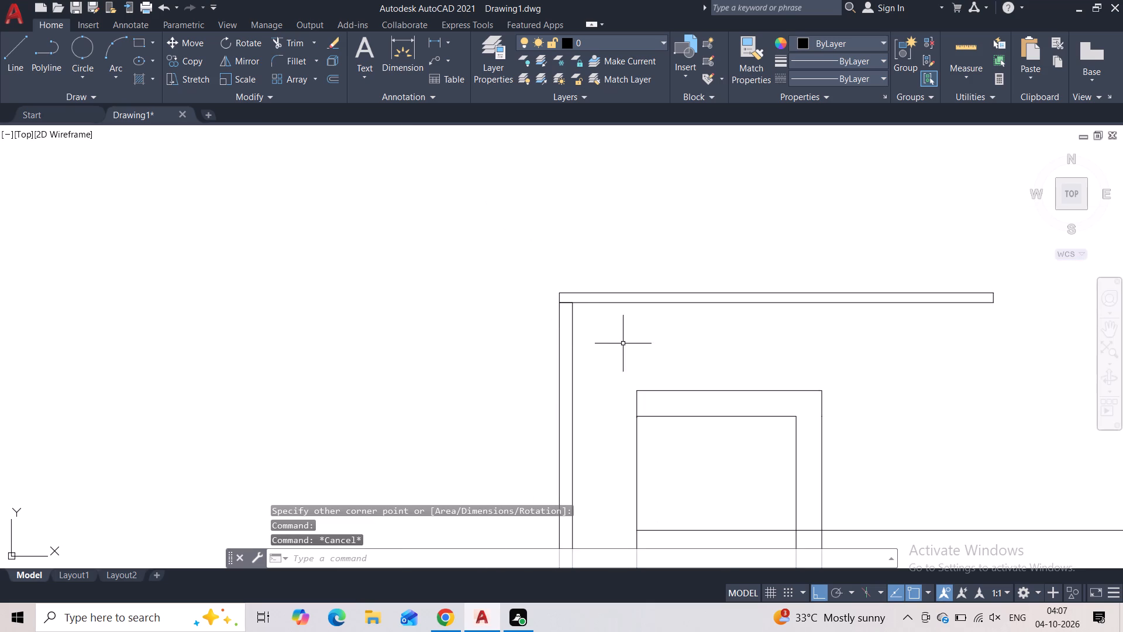
{"action": "middle_click_drag", "start_coordinate": [623, 344], "coordinate": [451, 283]}
{"action": "scroll", "coordinate": [602, 301], "scroll_direction": "down", "scroll_amount": 1}
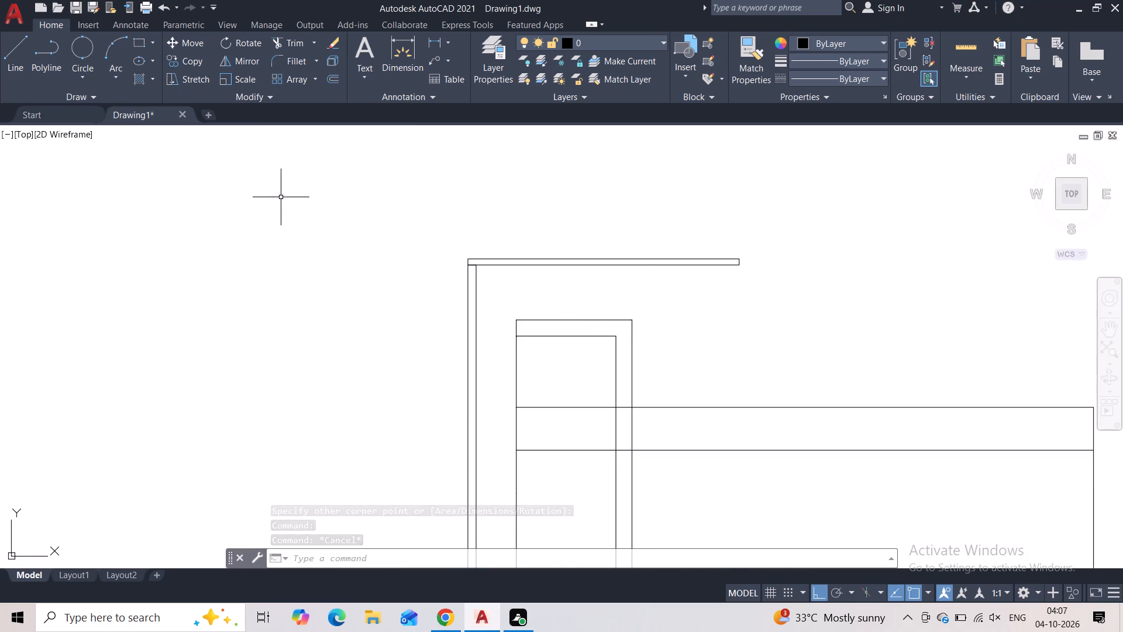
{"action": "left_click", "coordinate": [2, 73]}
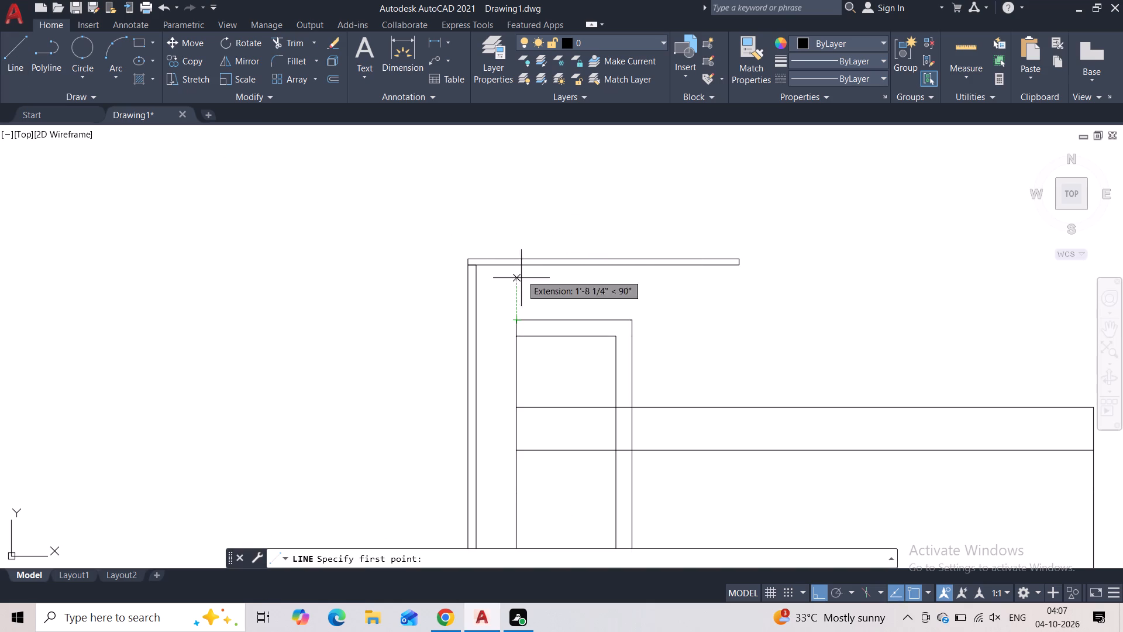
{"action": "left_click", "coordinate": [518, 257]}
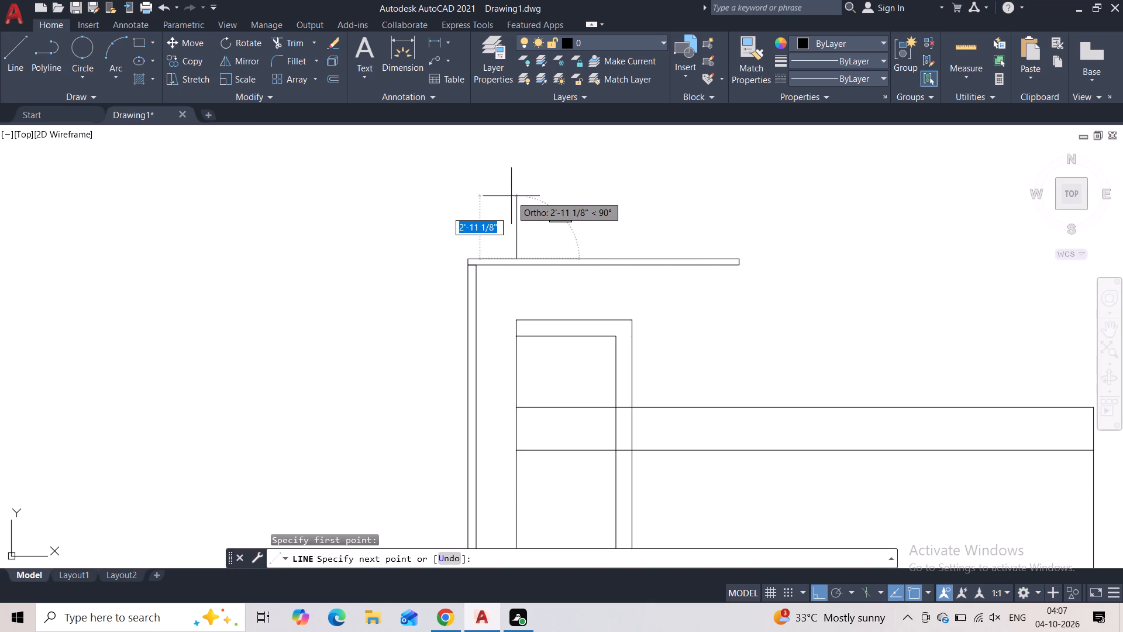
{"action": "left_click", "coordinate": [511, 192]}
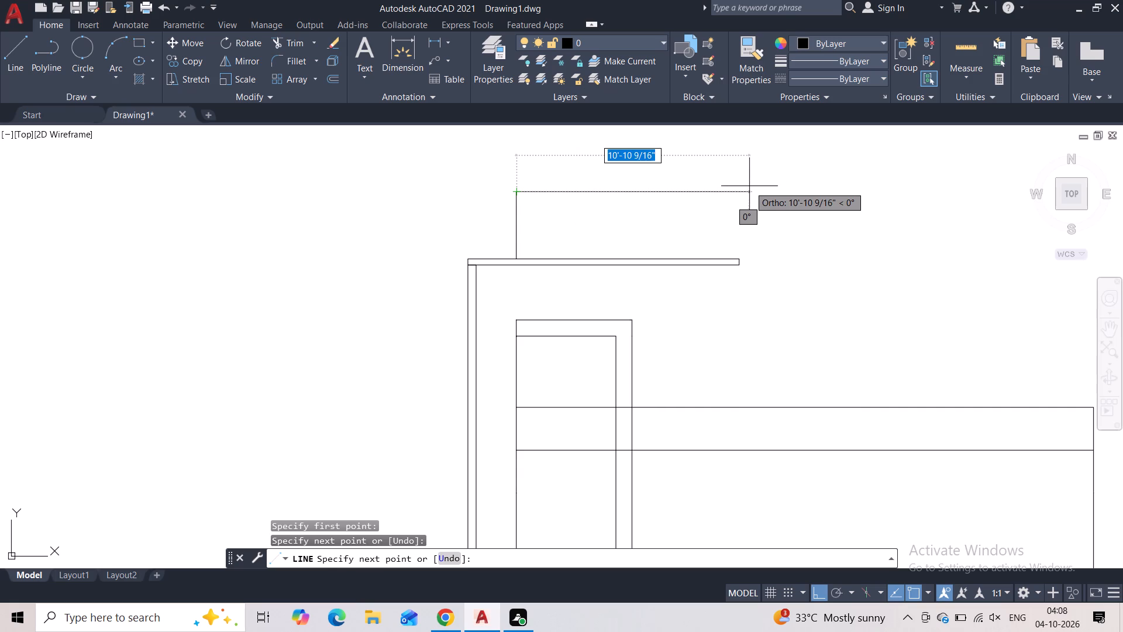
{"action": "scroll", "coordinate": [749, 186], "scroll_direction": "down", "scroll_amount": 3}
{"action": "scroll", "coordinate": [749, 186], "scroll_direction": "up", "scroll_amount": 2}
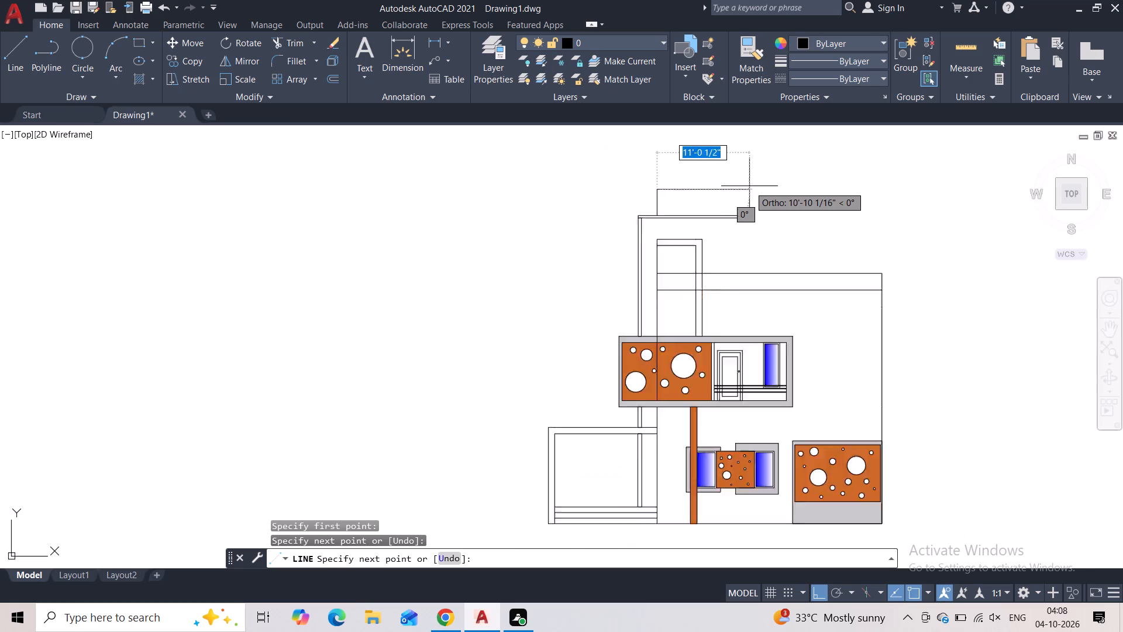
{"action": "left_click", "coordinate": [754, 188]}
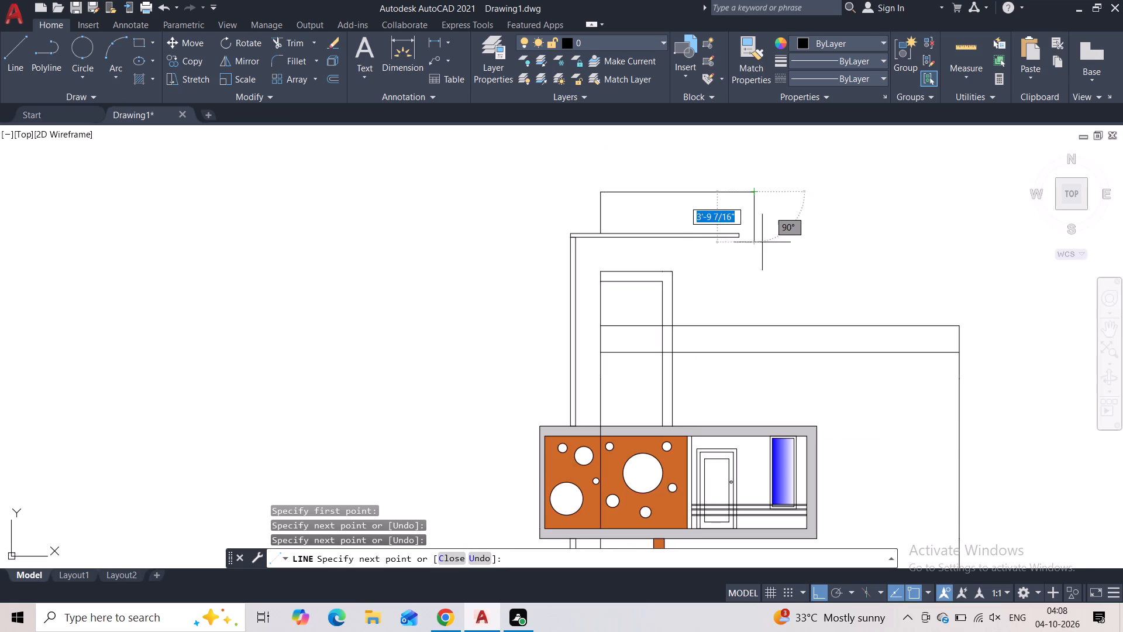
{"action": "left_click", "coordinate": [761, 351]}
{"action": "key", "text": "Escape"}
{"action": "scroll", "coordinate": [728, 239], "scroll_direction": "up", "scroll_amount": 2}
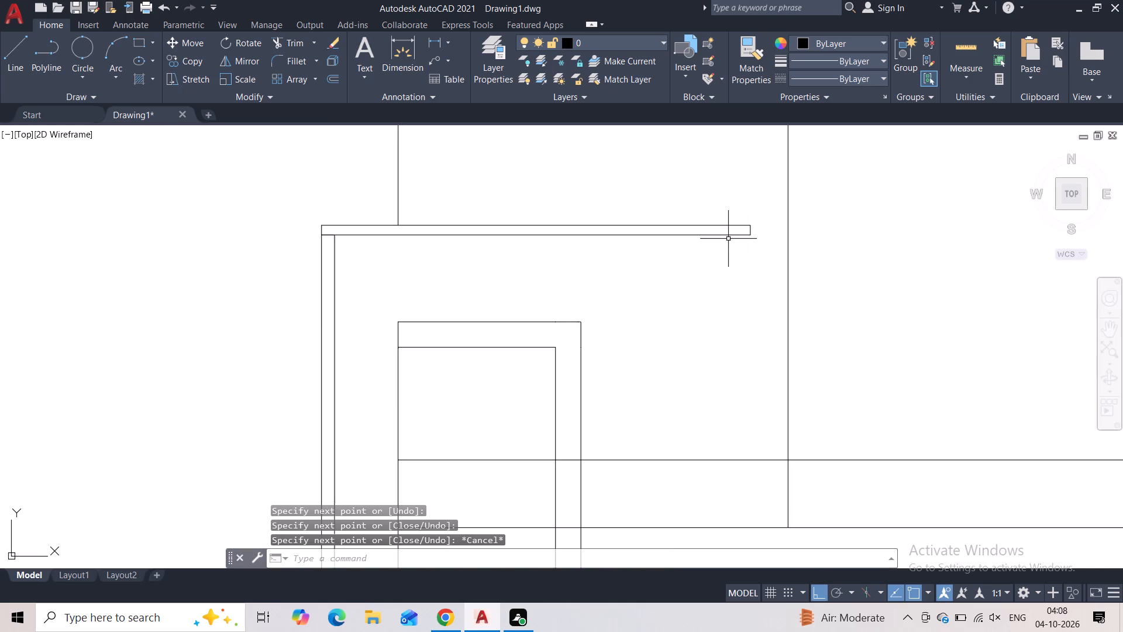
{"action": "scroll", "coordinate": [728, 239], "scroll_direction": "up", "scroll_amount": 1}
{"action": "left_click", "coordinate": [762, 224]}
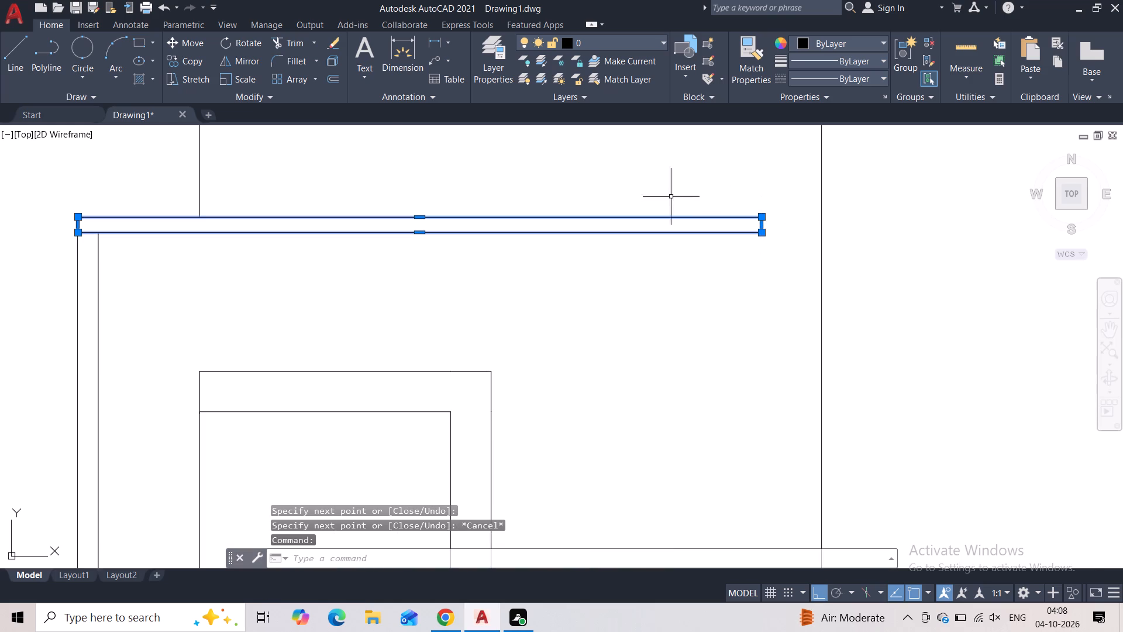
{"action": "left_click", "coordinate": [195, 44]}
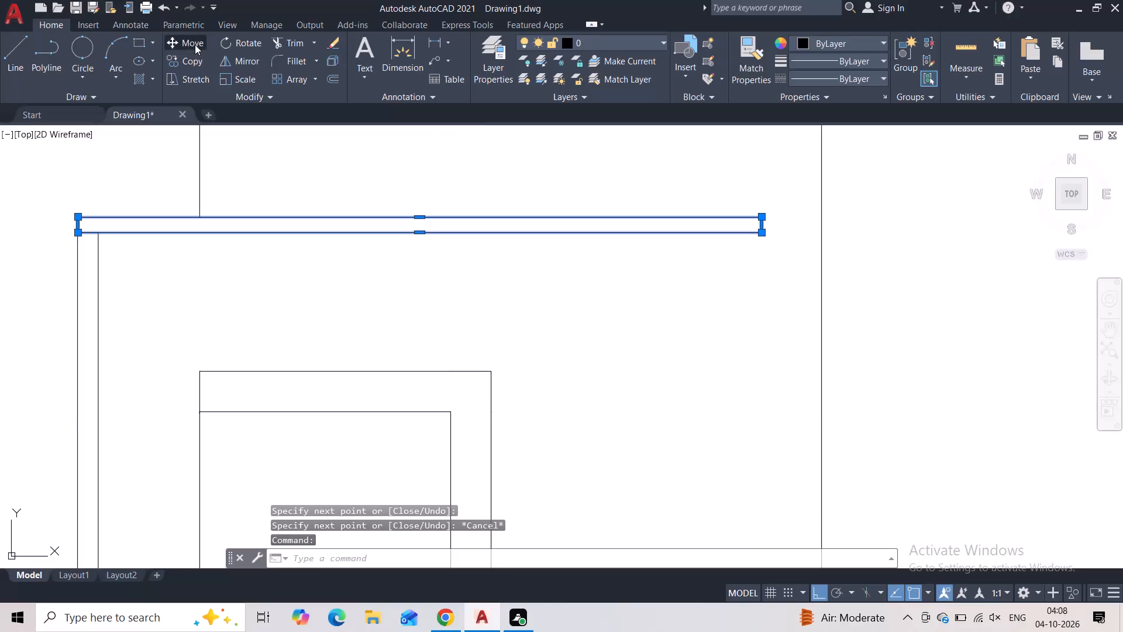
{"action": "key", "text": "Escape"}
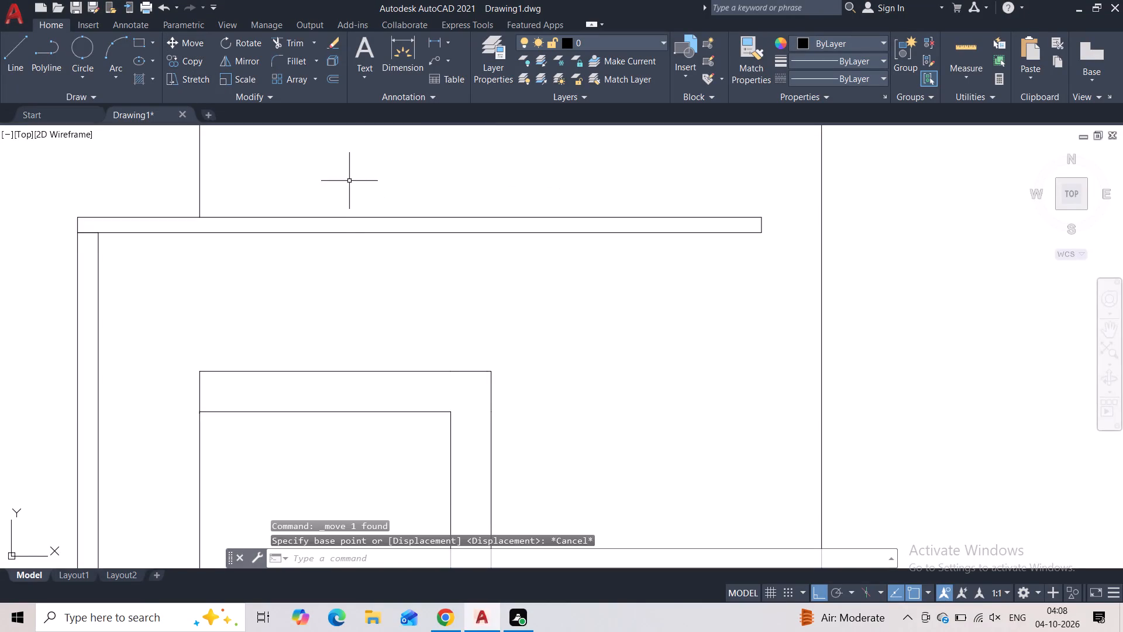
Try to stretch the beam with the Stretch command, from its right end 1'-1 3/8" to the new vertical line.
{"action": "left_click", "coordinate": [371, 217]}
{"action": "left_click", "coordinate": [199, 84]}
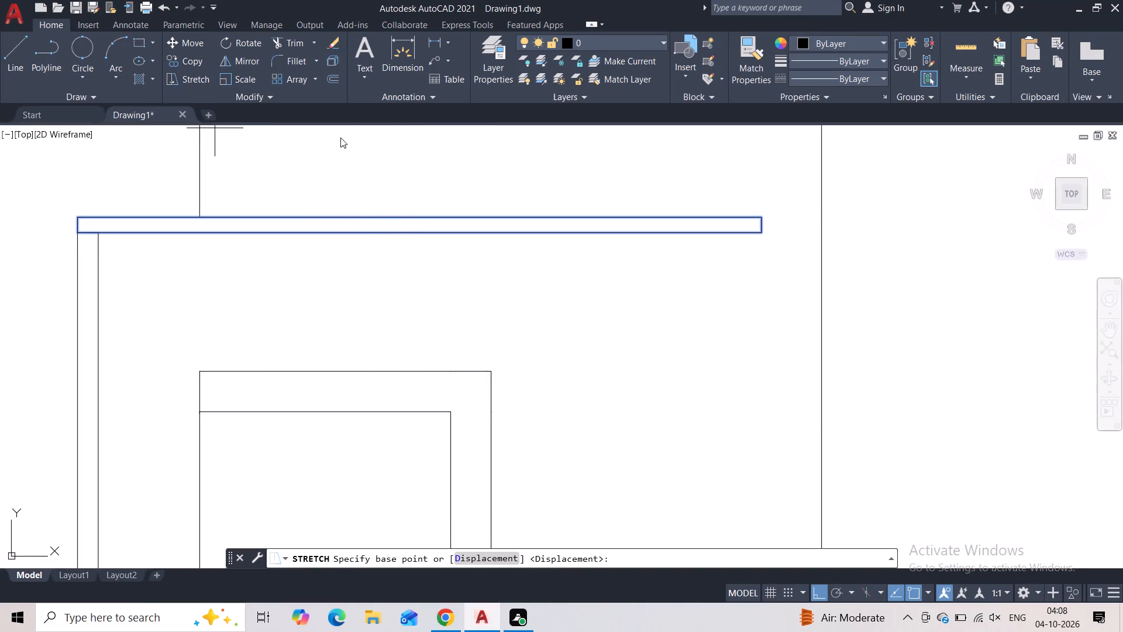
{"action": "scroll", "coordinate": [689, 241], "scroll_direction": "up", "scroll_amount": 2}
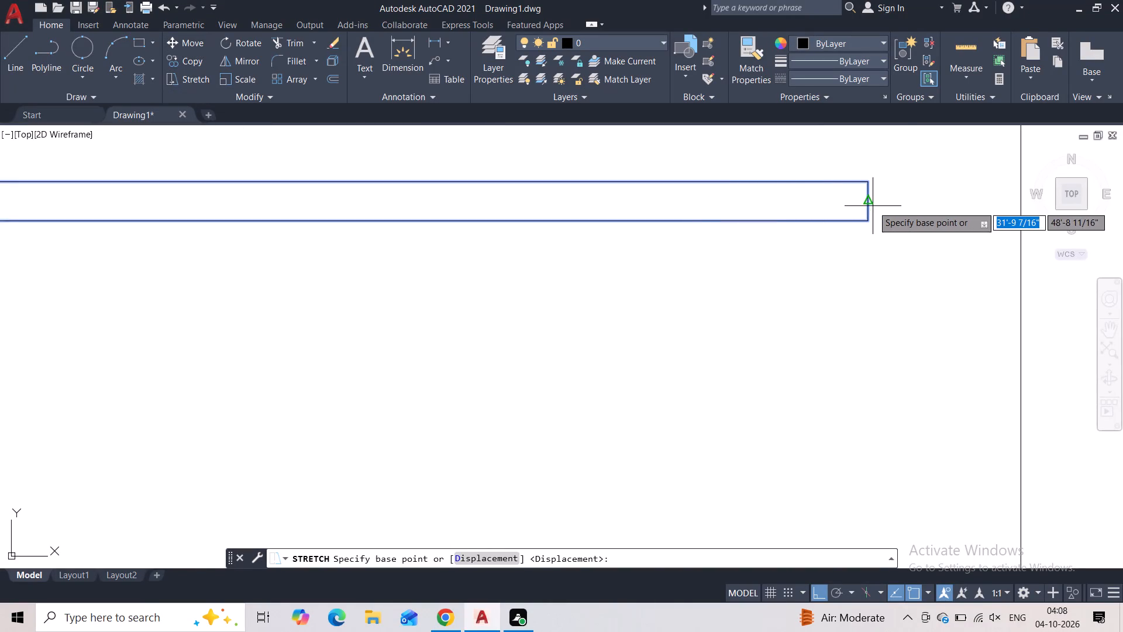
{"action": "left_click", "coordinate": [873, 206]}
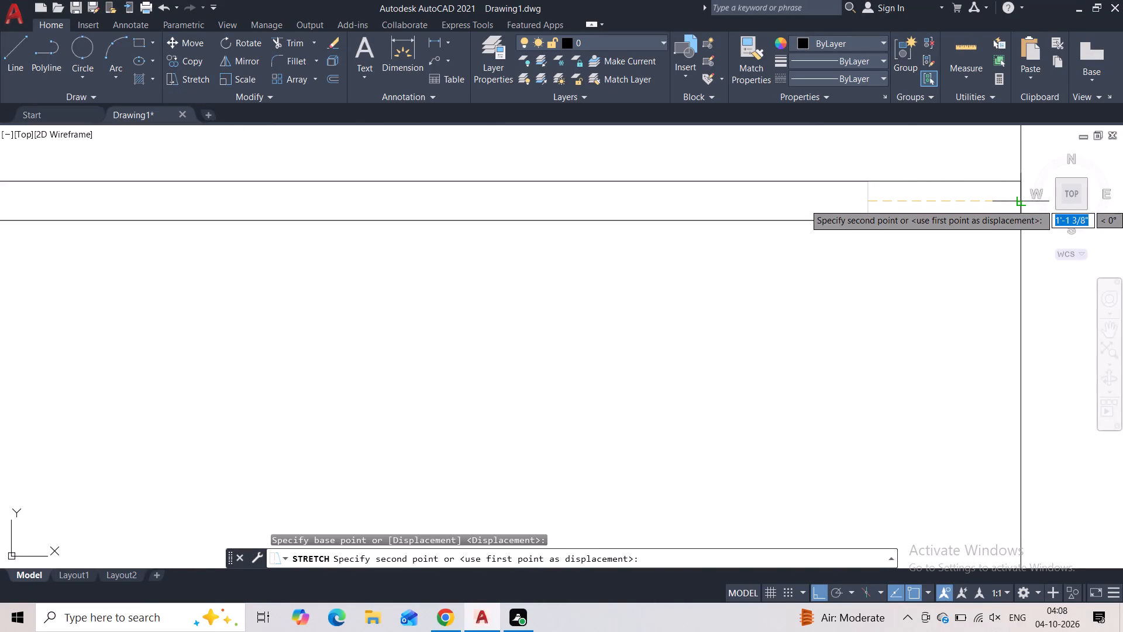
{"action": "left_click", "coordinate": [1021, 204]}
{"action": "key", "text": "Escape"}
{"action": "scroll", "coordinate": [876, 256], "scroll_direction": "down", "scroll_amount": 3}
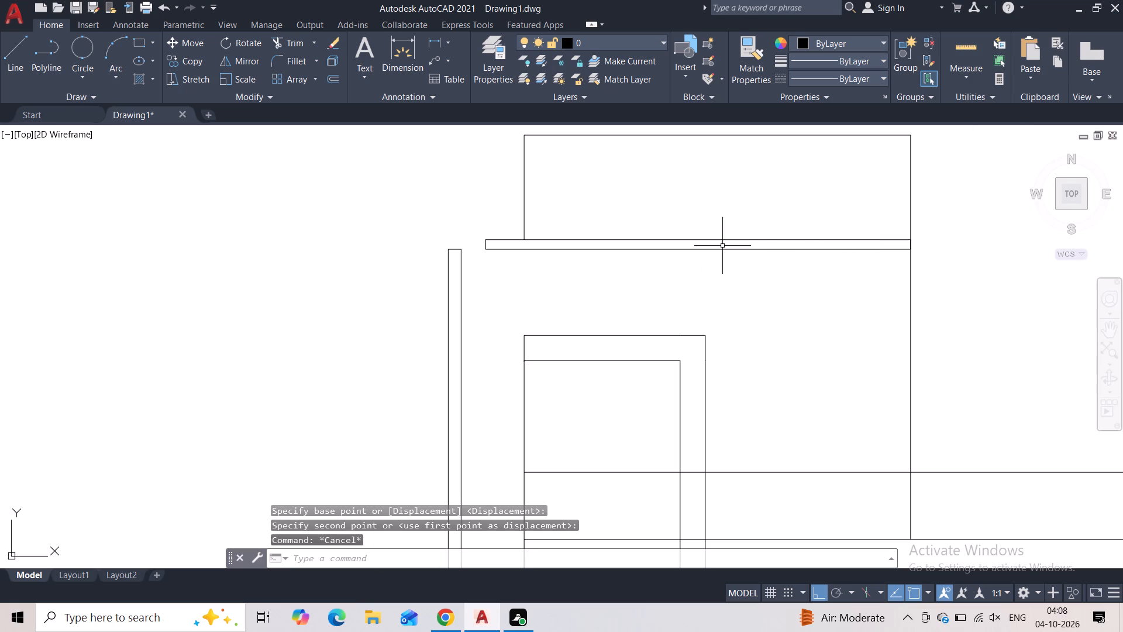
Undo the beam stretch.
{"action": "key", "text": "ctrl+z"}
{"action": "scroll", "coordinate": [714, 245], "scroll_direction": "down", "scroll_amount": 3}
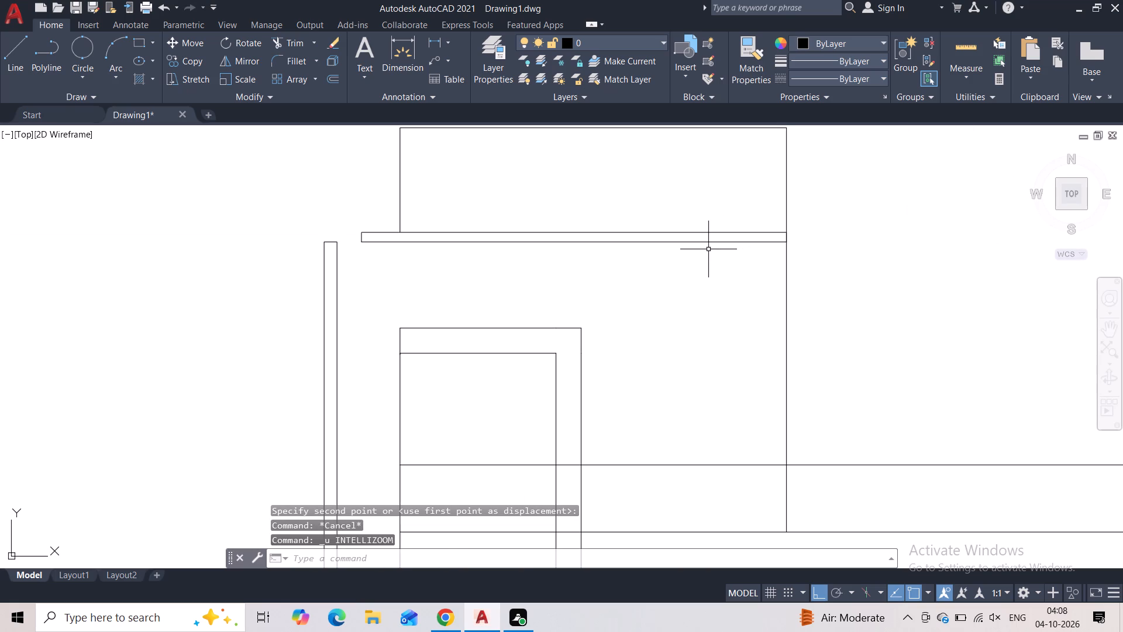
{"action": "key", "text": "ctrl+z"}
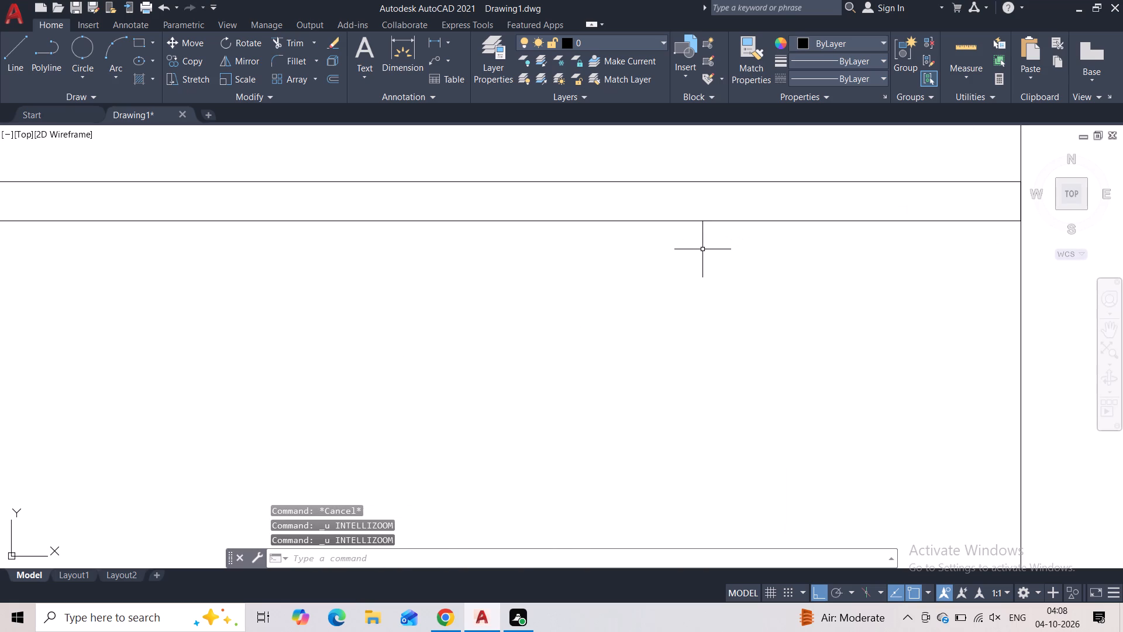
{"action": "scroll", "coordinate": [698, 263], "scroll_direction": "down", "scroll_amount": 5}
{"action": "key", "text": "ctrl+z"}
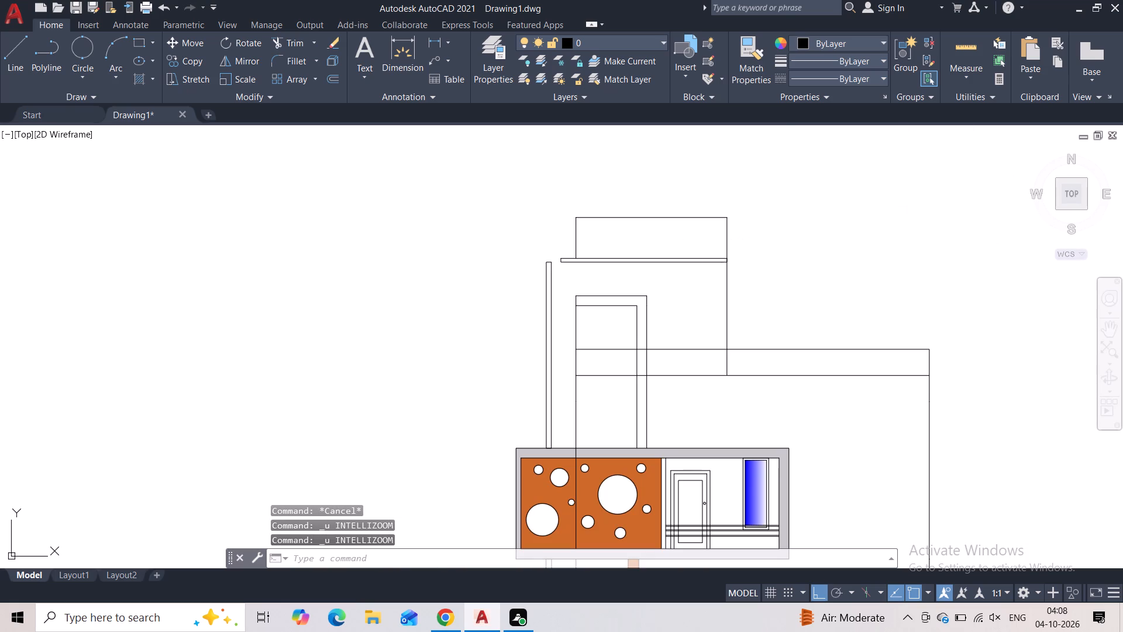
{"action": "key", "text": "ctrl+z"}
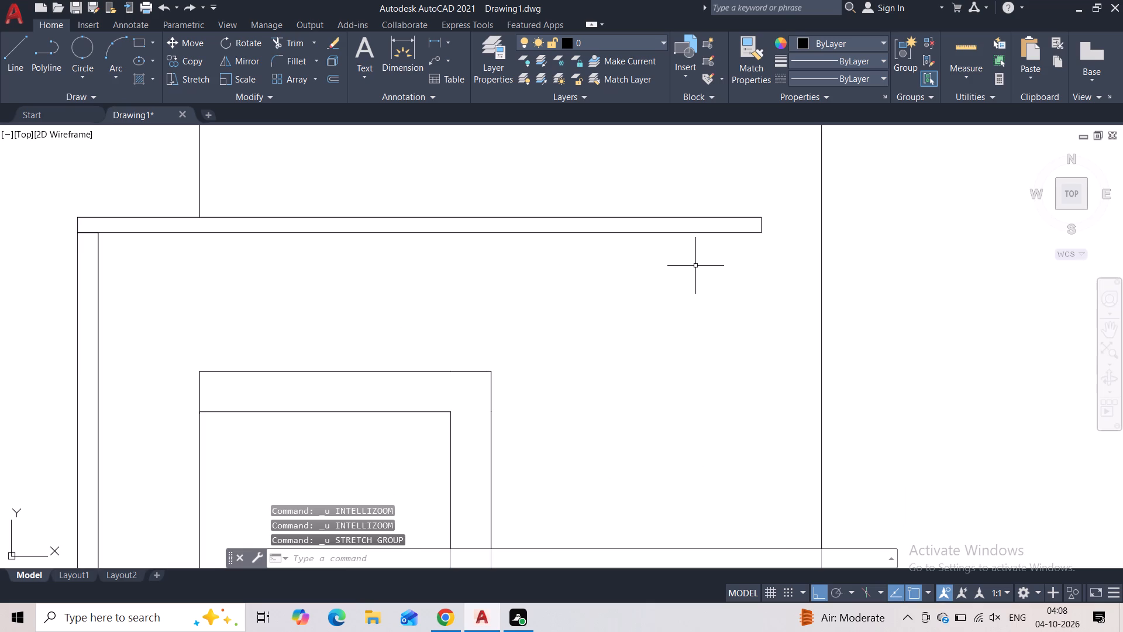
Extend only the beam's right end by 1'-1 3/8" to meet the new vertical line.
{"action": "left_click", "coordinate": [695, 224]}
{"action": "left_click", "coordinate": [698, 214]}
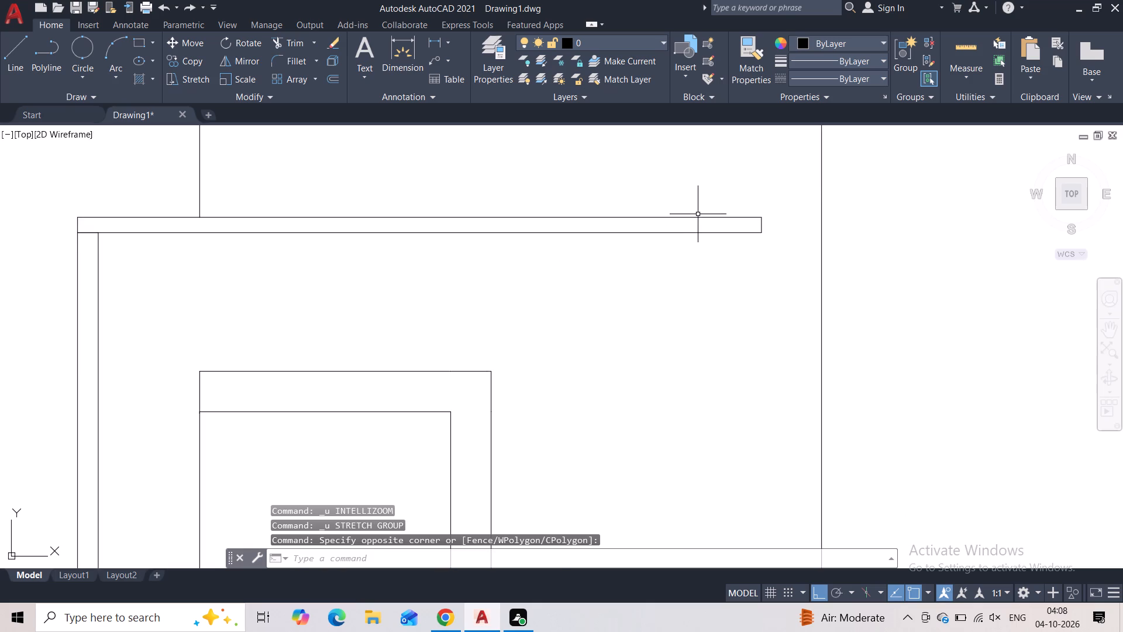
{"action": "left_click", "coordinate": [698, 215]}
{"action": "left_click", "coordinate": [693, 233]}
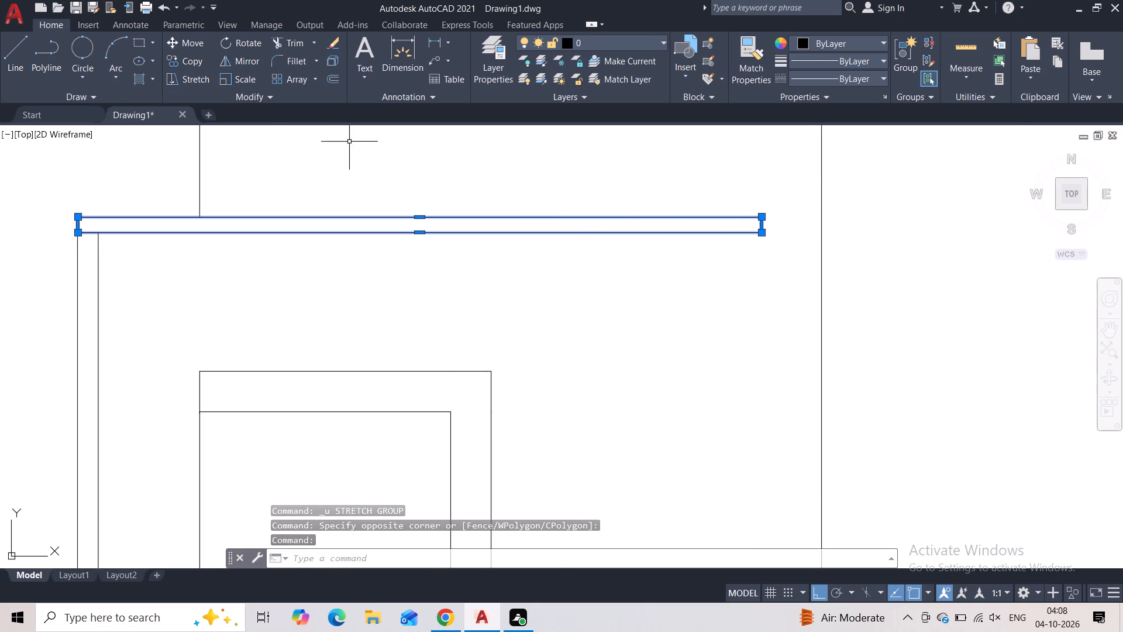
{"action": "scroll", "coordinate": [788, 231], "scroll_direction": "up", "scroll_amount": 2}
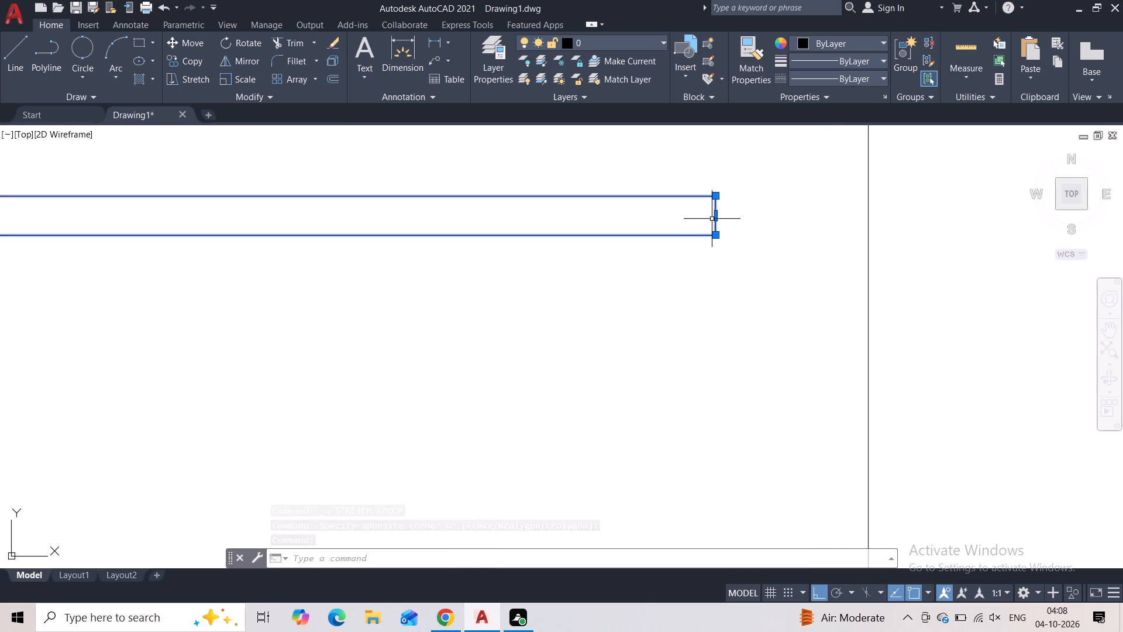
{"action": "left_click_drag", "start_coordinate": [716, 217], "coordinate": [810, 215]}
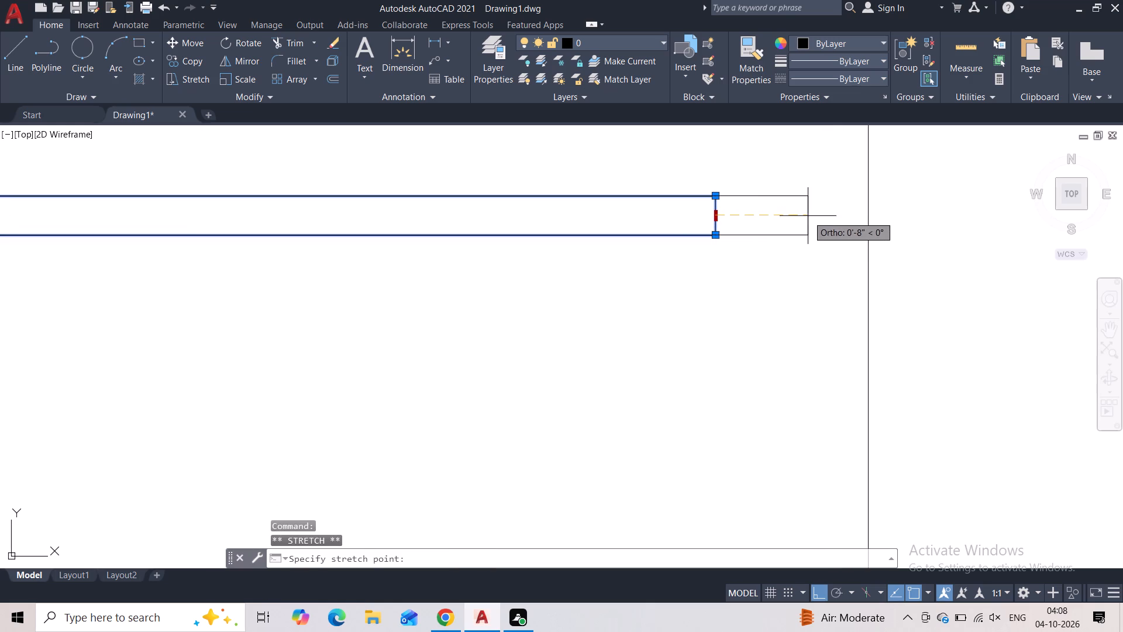
{"action": "left_click_drag", "start_coordinate": [810, 215], "coordinate": [867, 215]}
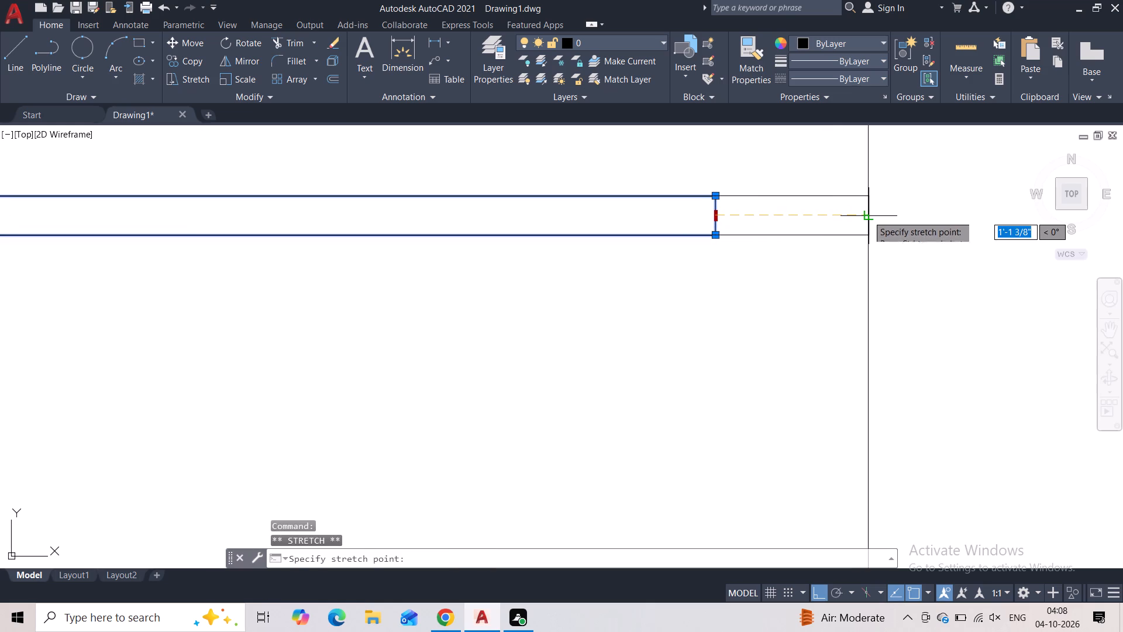
{"action": "left_click", "coordinate": [867, 216]}
{"action": "scroll", "coordinate": [883, 211], "scroll_direction": "down", "scroll_amount": 2}
{"action": "key", "text": "Escape"}
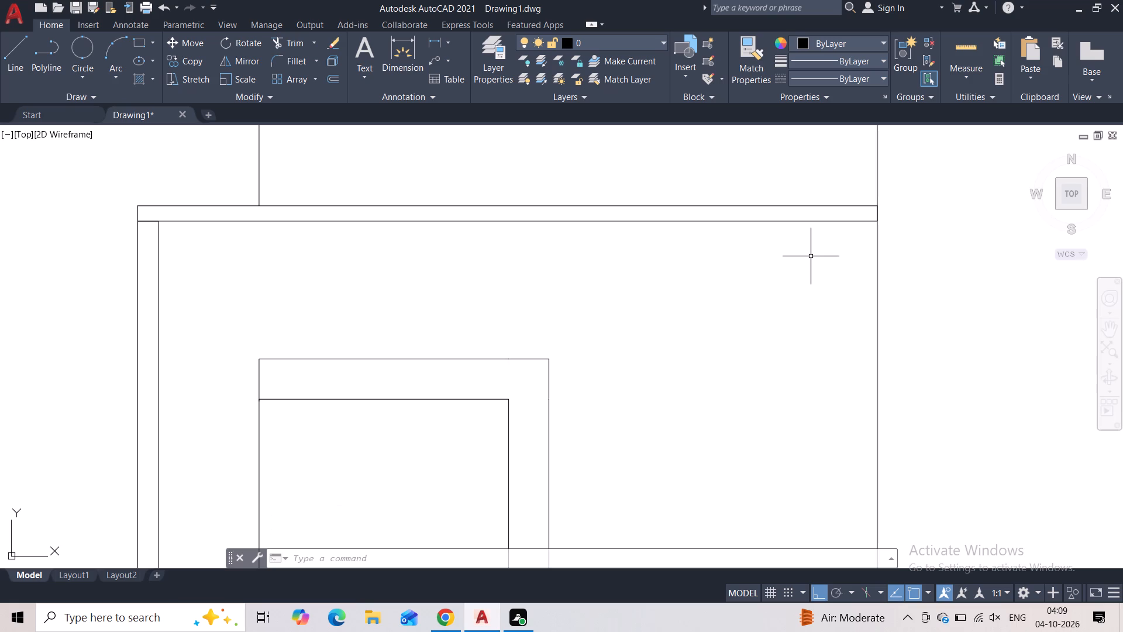
Draw a rectangle about 5'-10" wide and 19'-5" tall along the building's right wall, rising from the upper box's bottom level past the roof.
{"action": "scroll", "coordinate": [806, 280], "scroll_direction": "down", "scroll_amount": 3}
{"action": "middle_click_drag", "start_coordinate": [850, 296], "coordinate": [783, 277]}
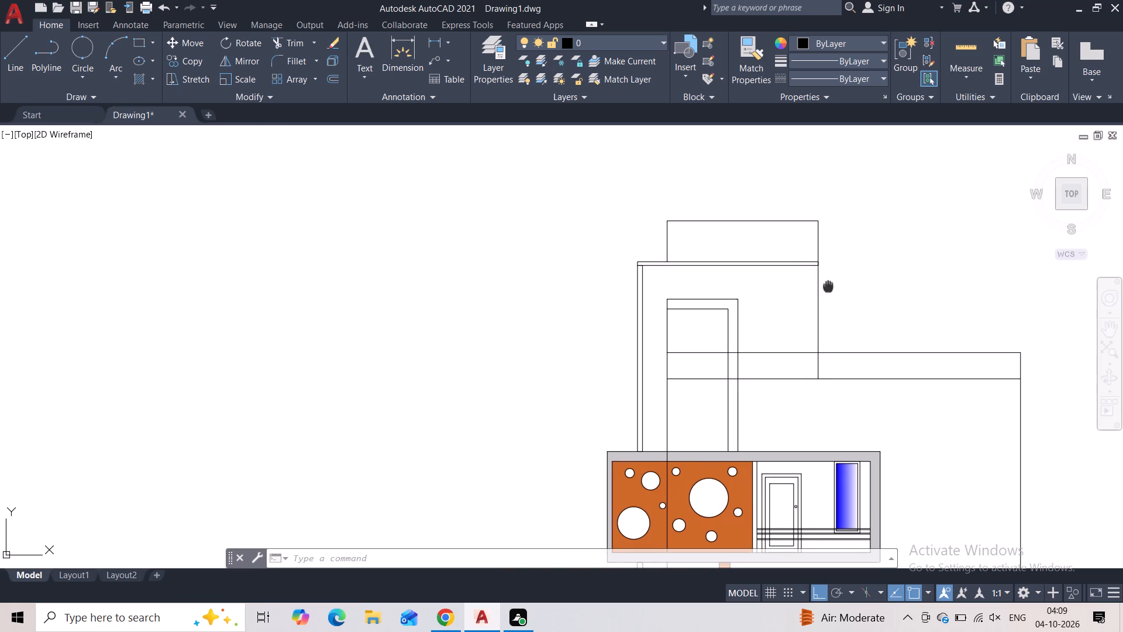
{"action": "middle_click_drag", "start_coordinate": [783, 277], "coordinate": [605, 171]}
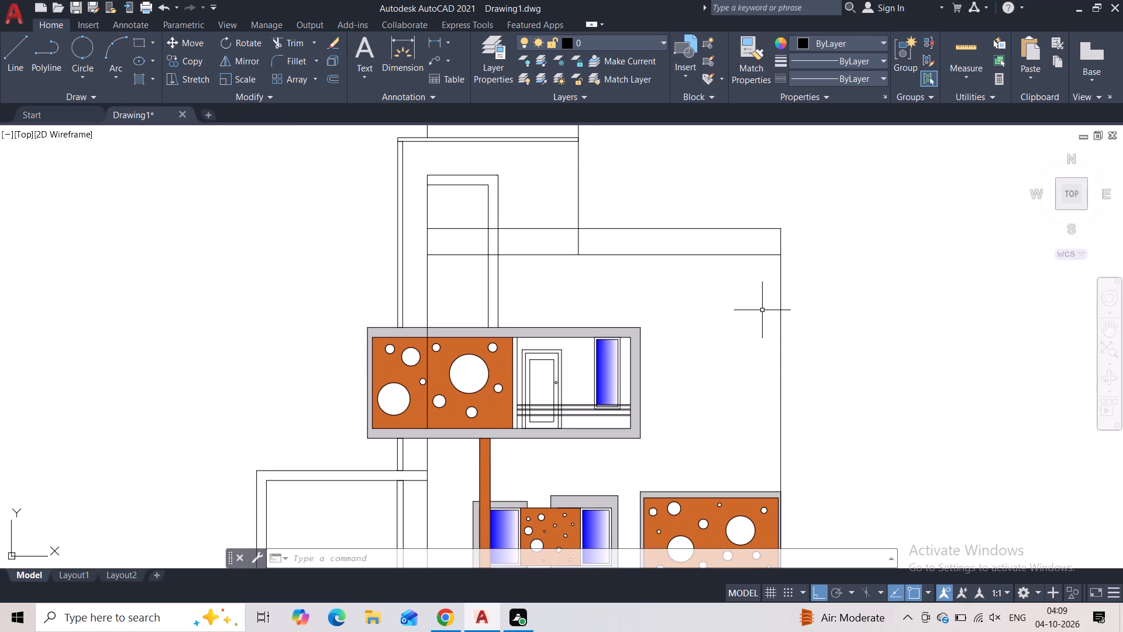
{"action": "left_click", "coordinate": [138, 43]}
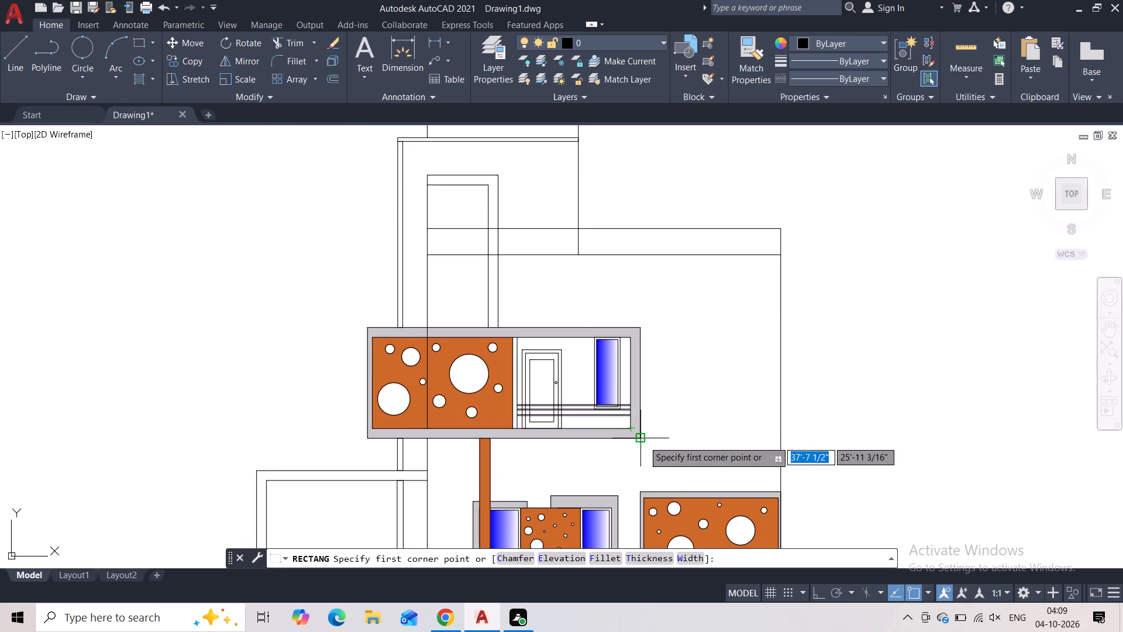
{"action": "left_click", "coordinate": [704, 435]}
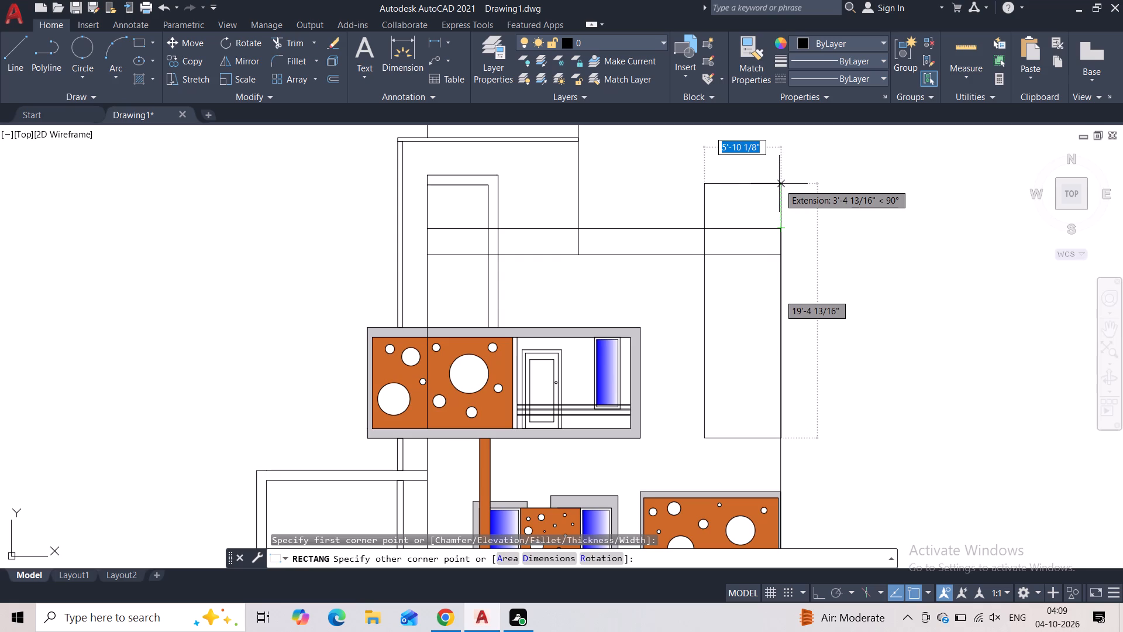
{"action": "left_click", "coordinate": [779, 184]}
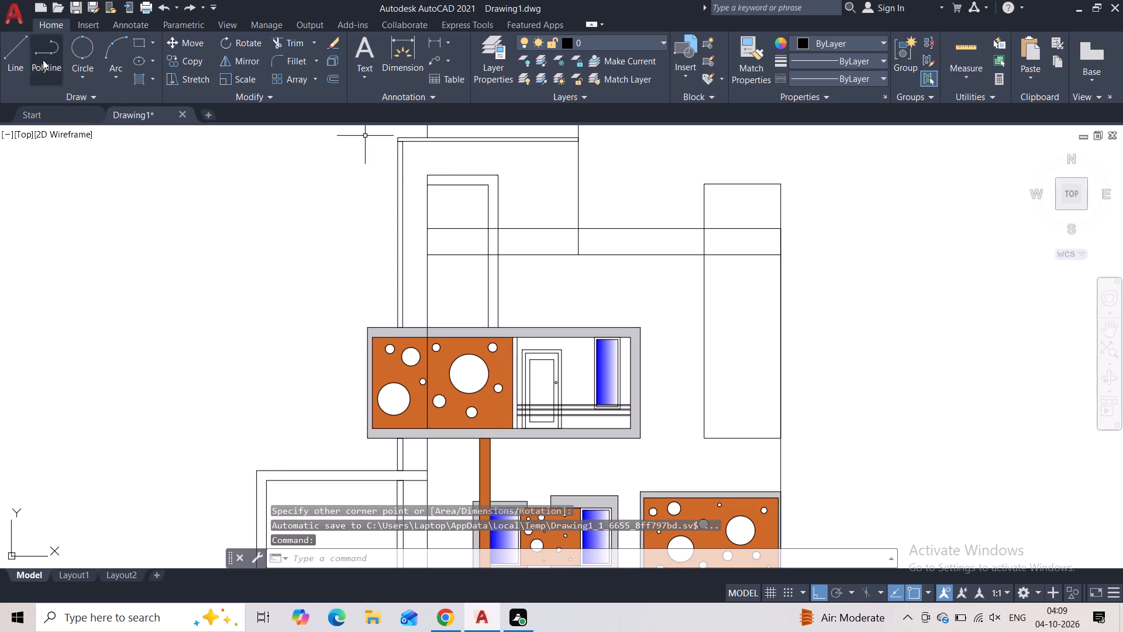
Draw a horizontal line from the raised outline's top right corner to just beyond the tall rectangle's right side.
{"action": "left_click", "coordinate": [9, 66]}
{"action": "left_click", "coordinate": [501, 173]}
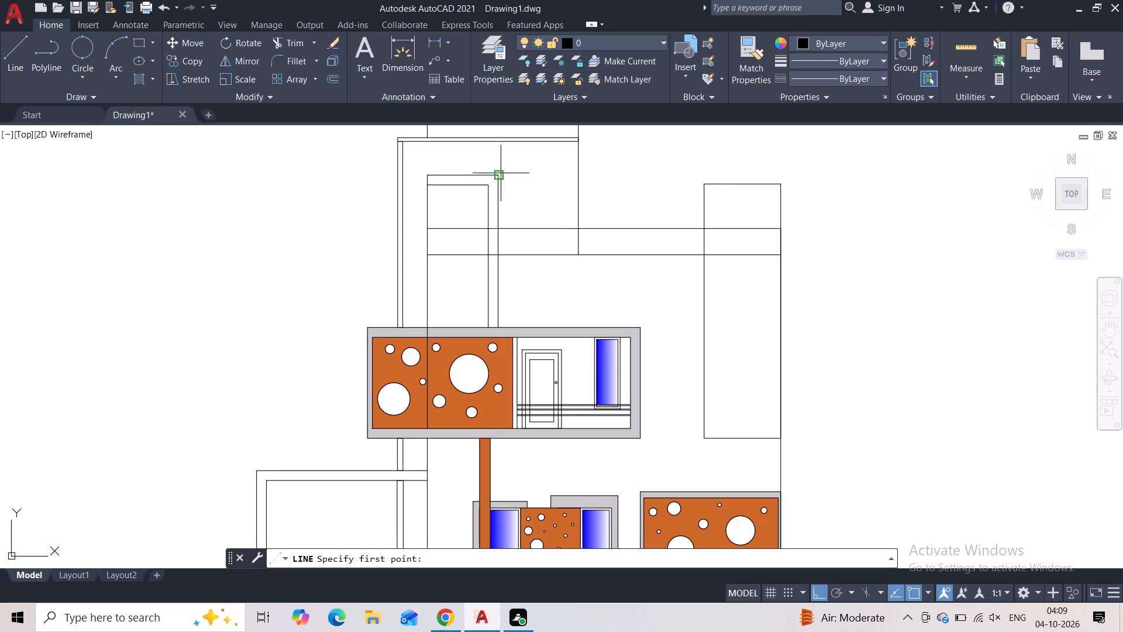
{"action": "left_click", "coordinate": [786, 163]}
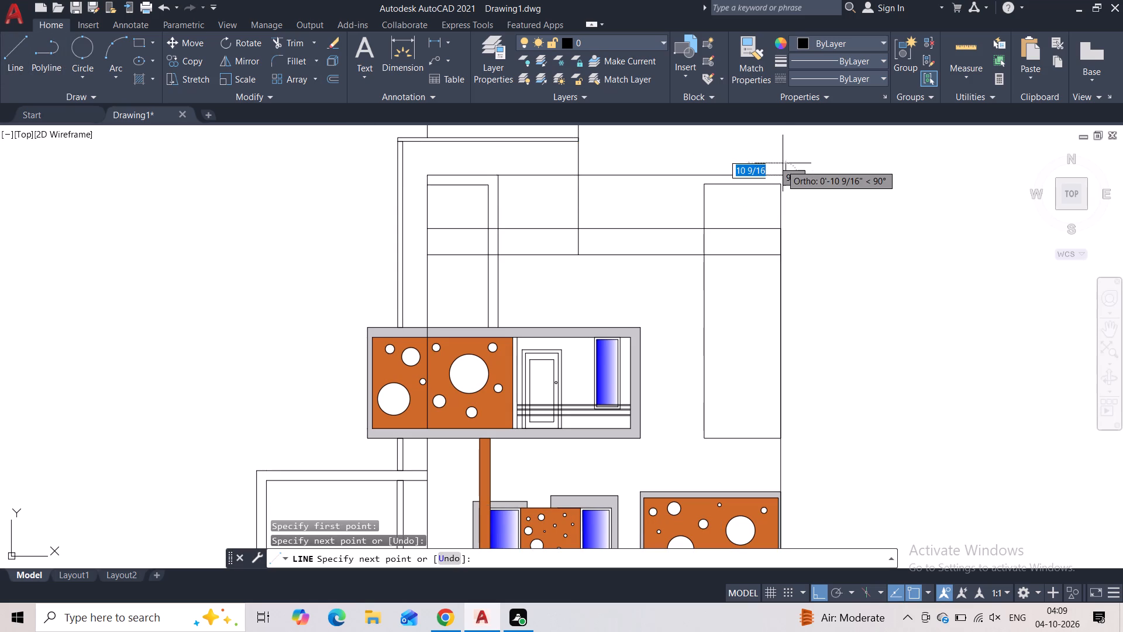
{"action": "key", "text": "Escape"}
Stretch the tall rectangle's top edge up to the new horizontal line.
{"action": "scroll", "coordinate": [753, 197], "scroll_direction": "down", "scroll_amount": 1}
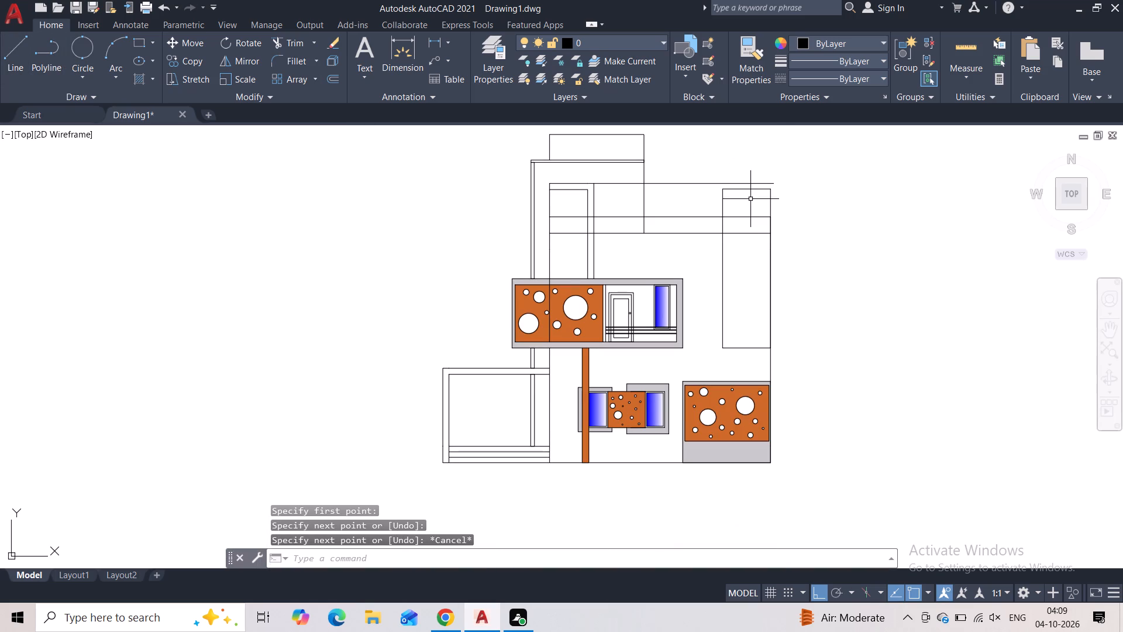
{"action": "left_click", "coordinate": [750, 190]}
{"action": "scroll", "coordinate": [749, 190], "scroll_direction": "up", "scroll_amount": 3}
{"action": "left_click_drag", "start_coordinate": [733, 188], "coordinate": [728, 164]}
{"action": "left_click", "coordinate": [728, 164]}
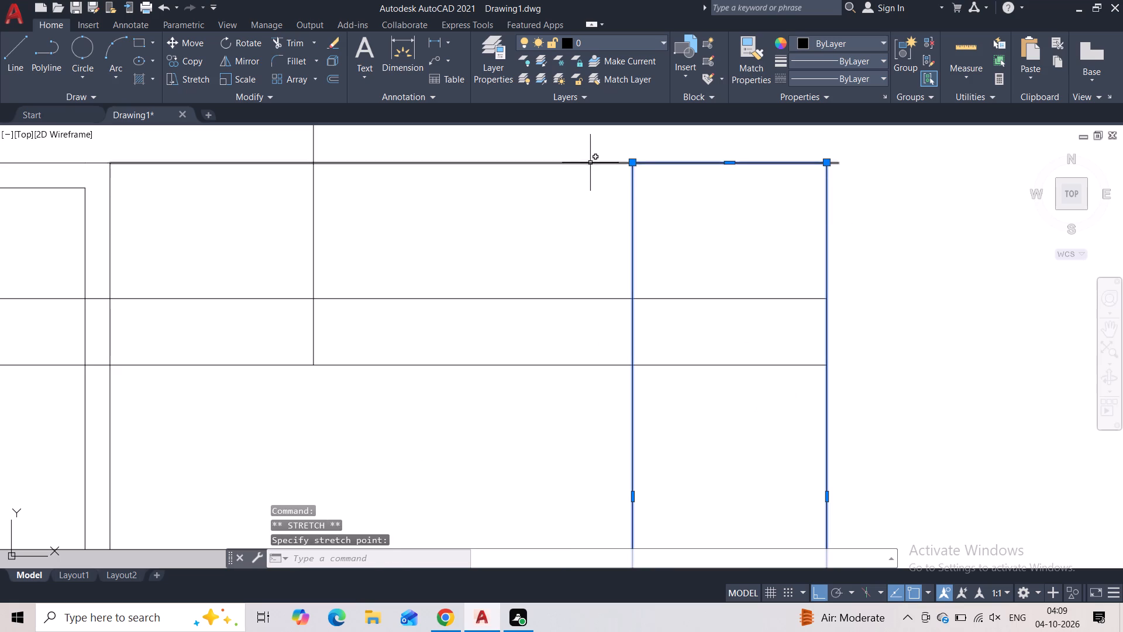
Delete the horizontal guide line running from the raised outline's top corner to the tall right-hand rectangle.
{"action": "key", "text": "Escape"}
{"action": "left_click", "coordinate": [588, 157]}
{"action": "left_click", "coordinate": [583, 169]}
{"action": "key", "text": "Delete"}
Draw a three-sided frame outline, open at the bottom, about 6'-9" wide and 7'-3" tall, between the raised outline and tall rectangle, matching their top level.
{"action": "scroll", "coordinate": [583, 177], "scroll_direction": "down", "scroll_amount": 2}
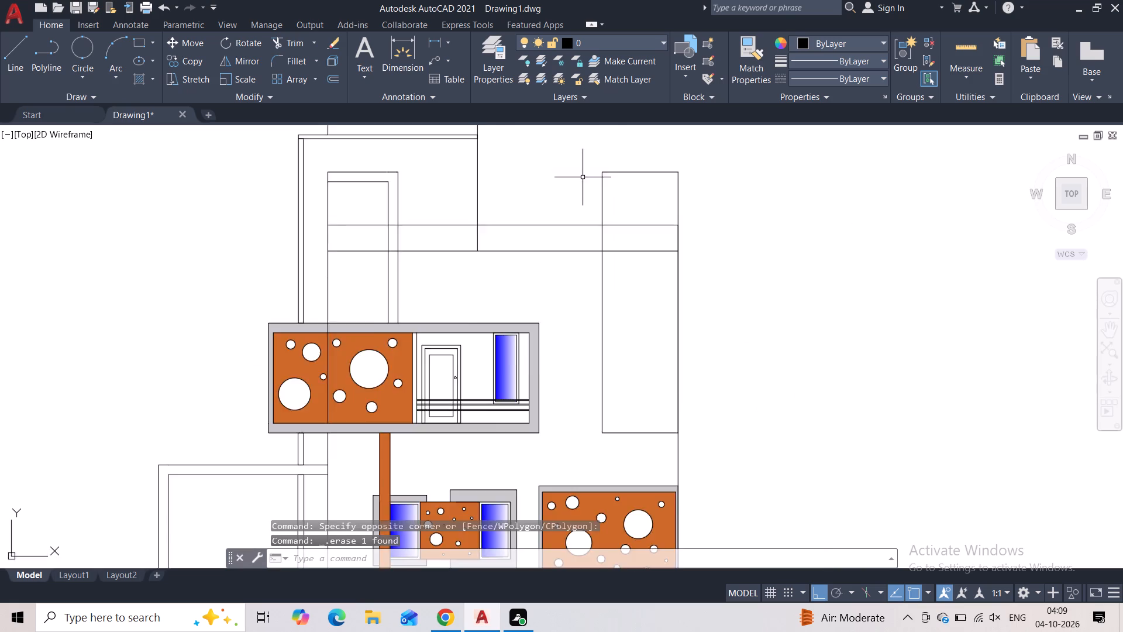
{"action": "scroll", "coordinate": [583, 177], "scroll_direction": "down", "scroll_amount": 1}
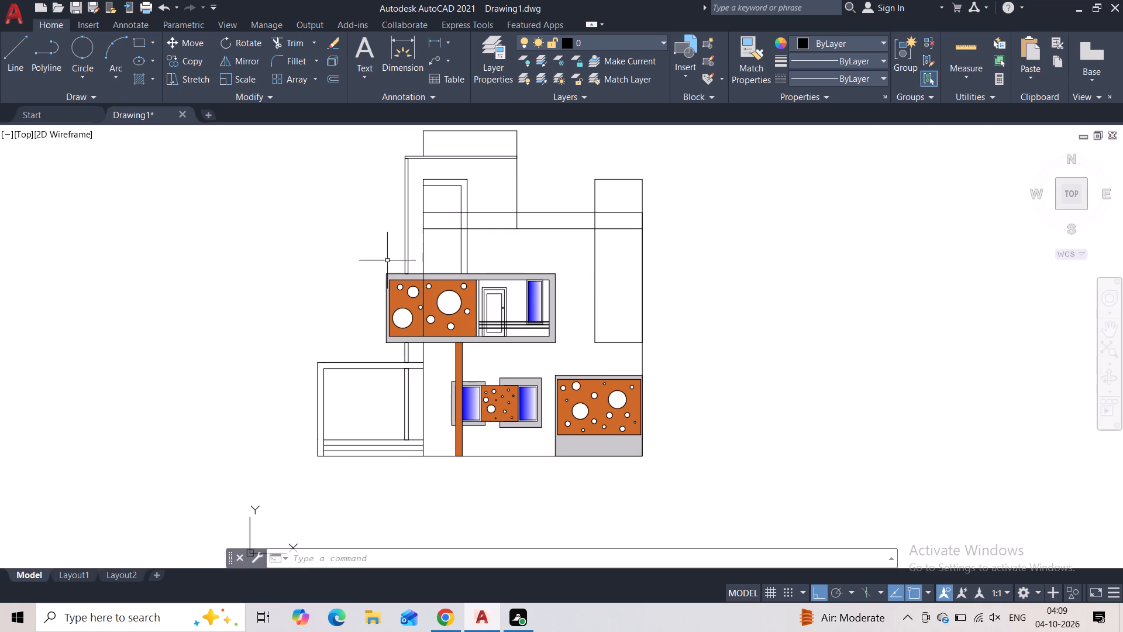
{"action": "left_click", "coordinate": [14, 64]}
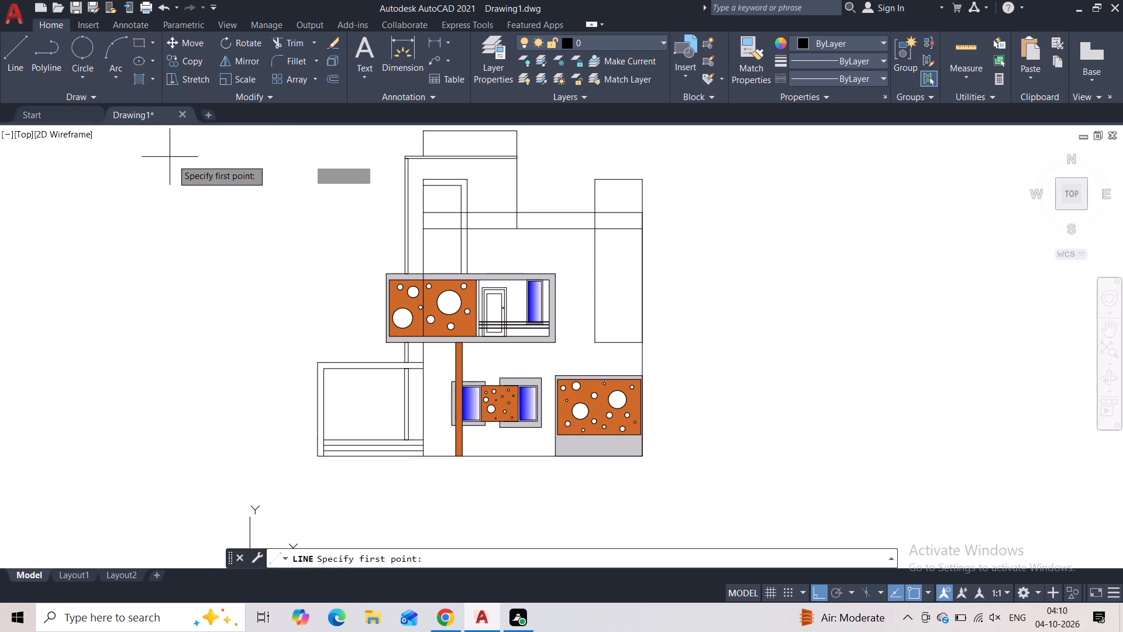
{"action": "left_click", "coordinate": [500, 238]}
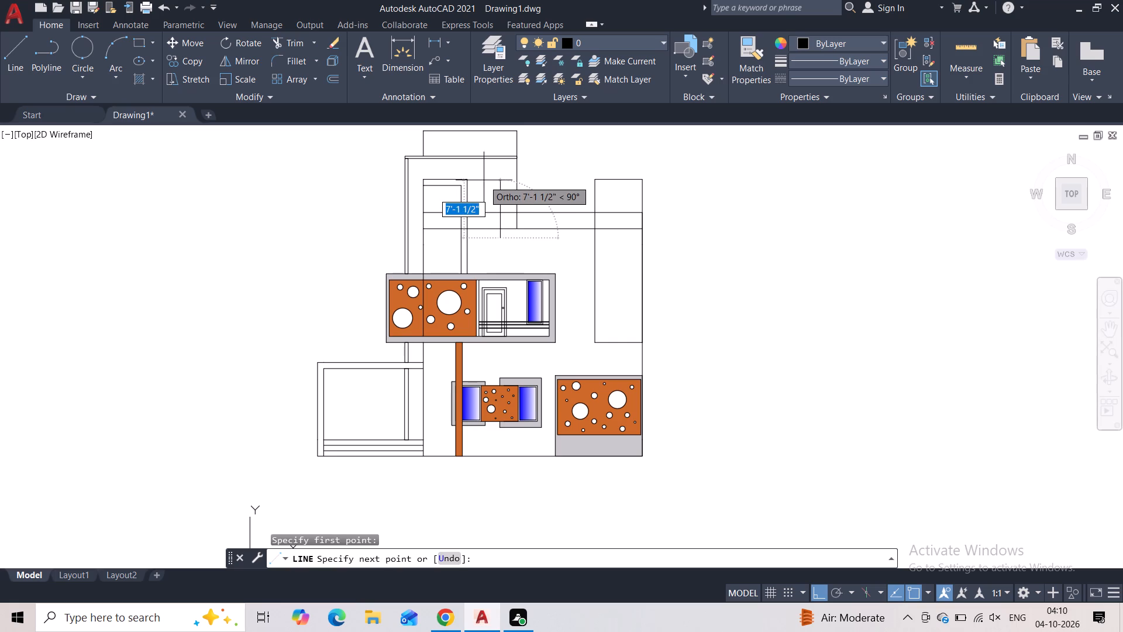
{"action": "scroll", "coordinate": [484, 180], "scroll_direction": "up", "scroll_amount": 2}
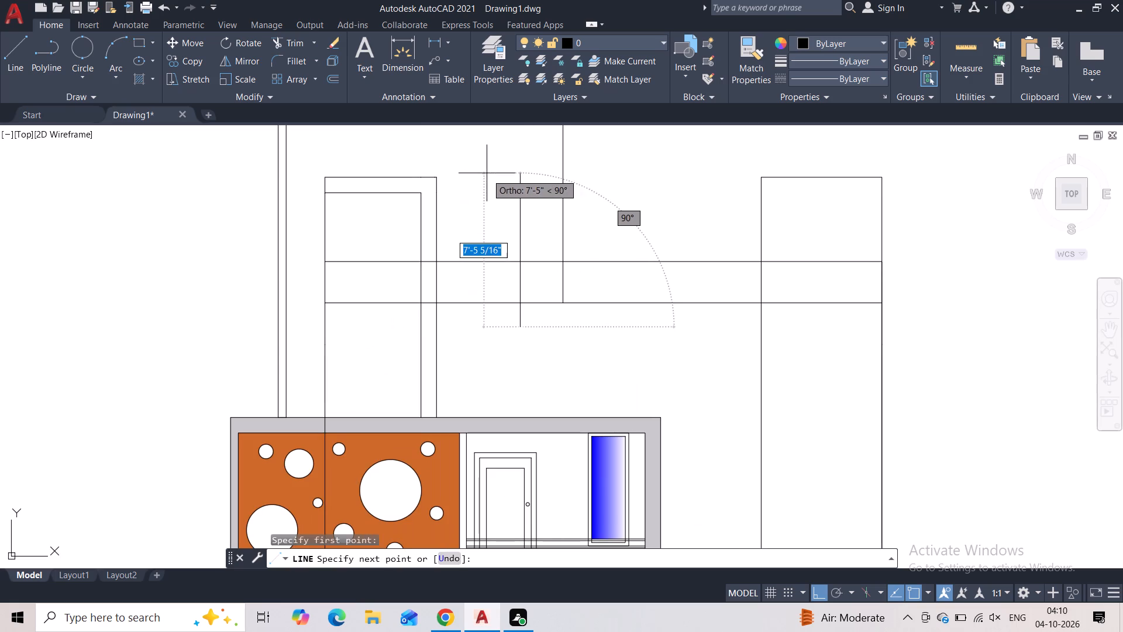
{"action": "left_click", "coordinate": [519, 177]}
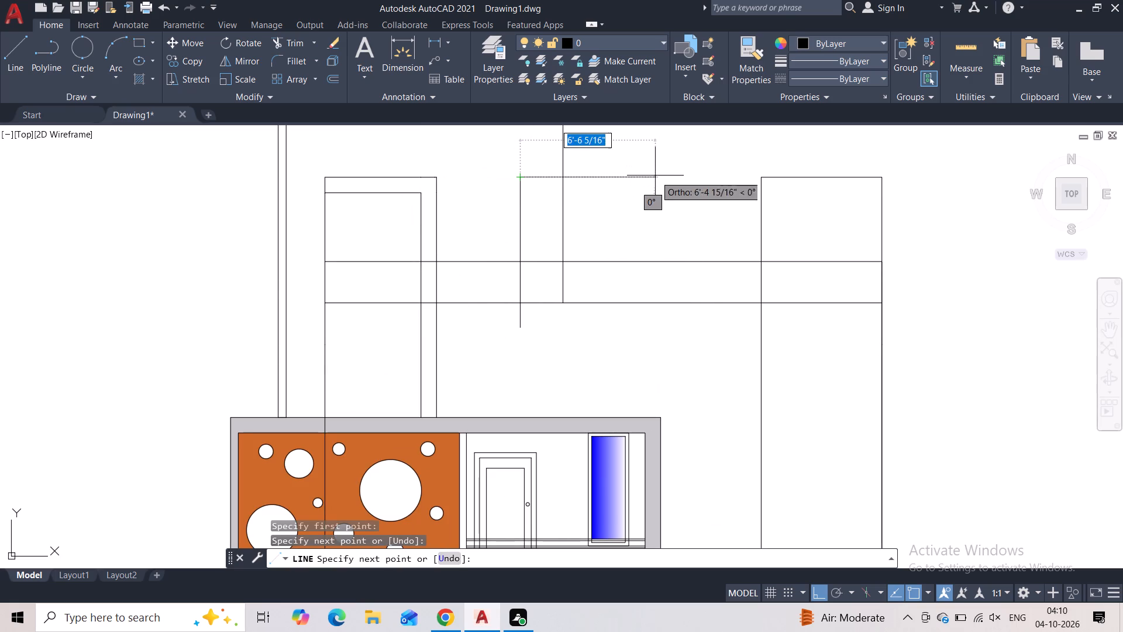
{"action": "left_click", "coordinate": [659, 177]}
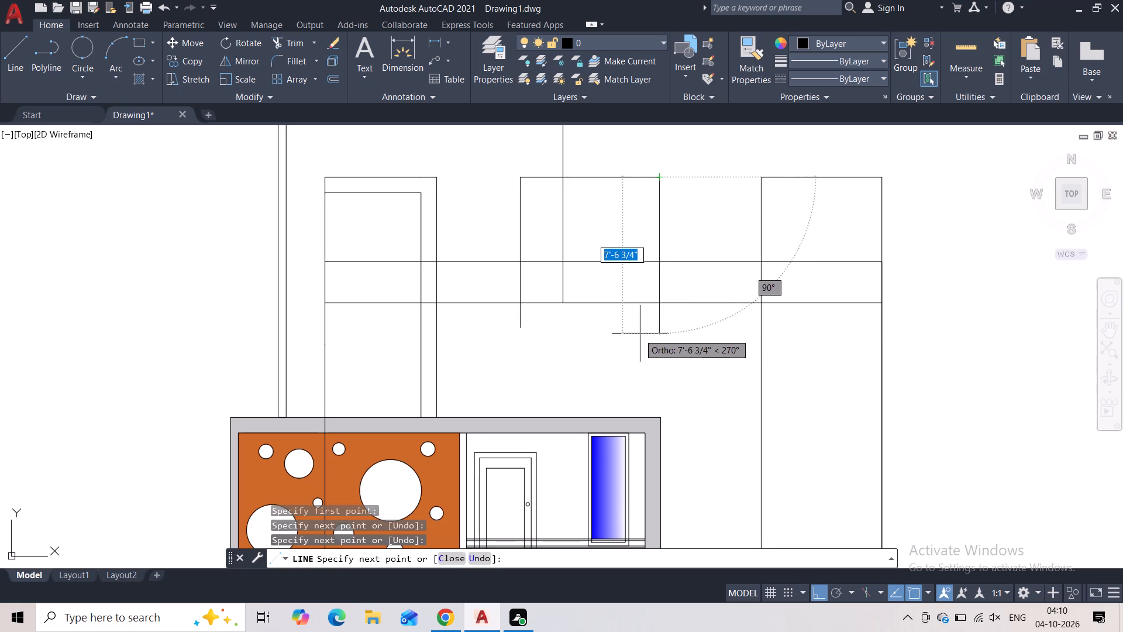
{"action": "left_click", "coordinate": [659, 329]}
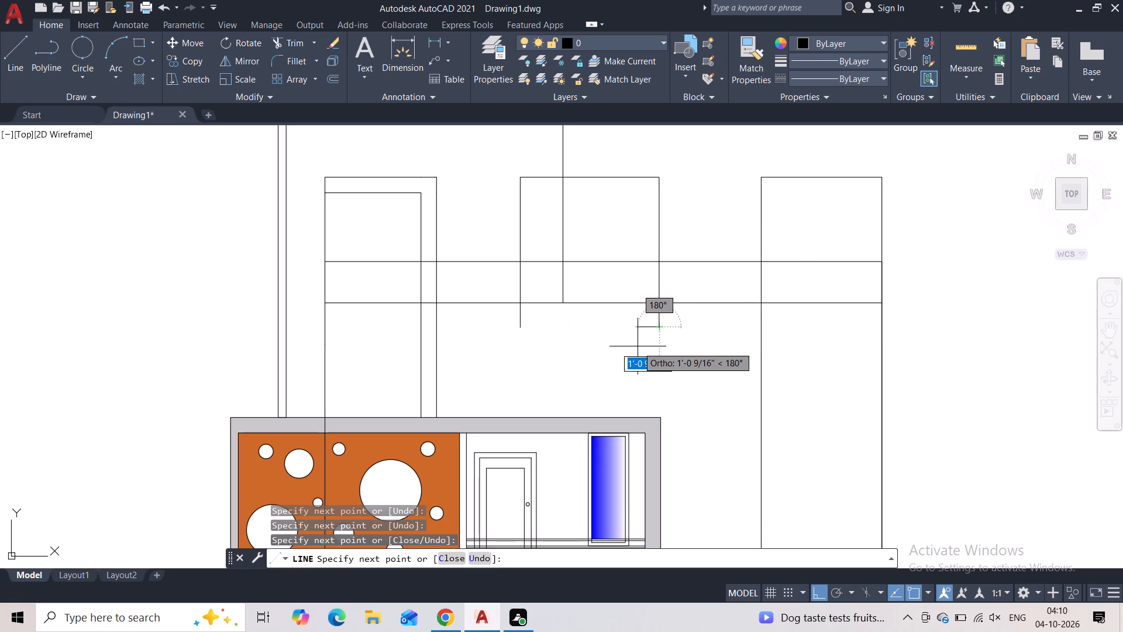
{"action": "key", "text": "Escape"}
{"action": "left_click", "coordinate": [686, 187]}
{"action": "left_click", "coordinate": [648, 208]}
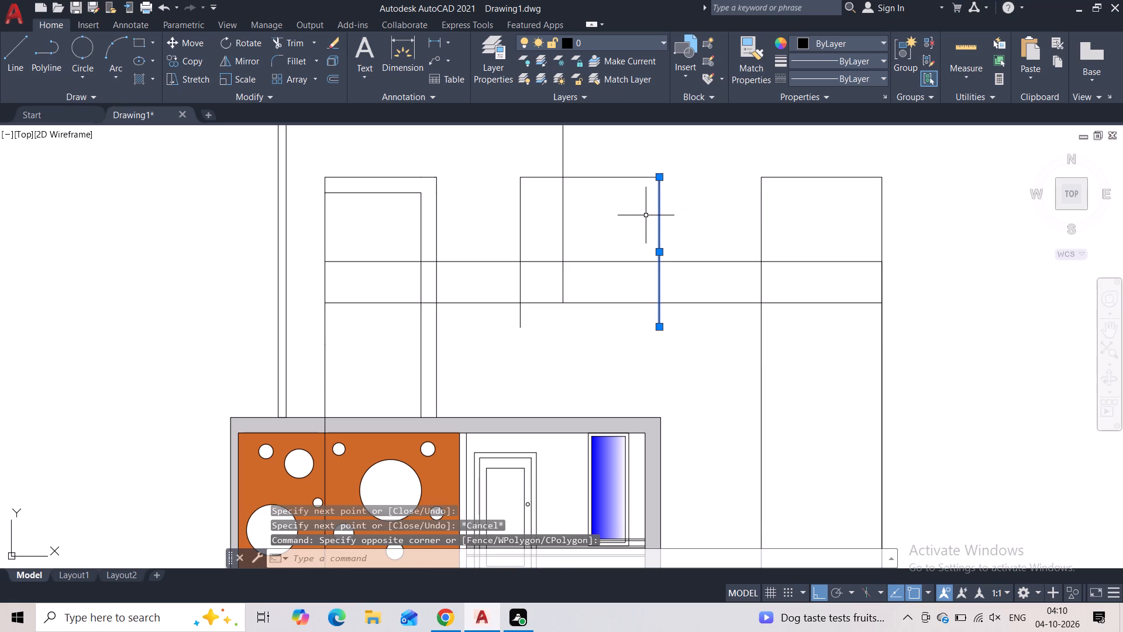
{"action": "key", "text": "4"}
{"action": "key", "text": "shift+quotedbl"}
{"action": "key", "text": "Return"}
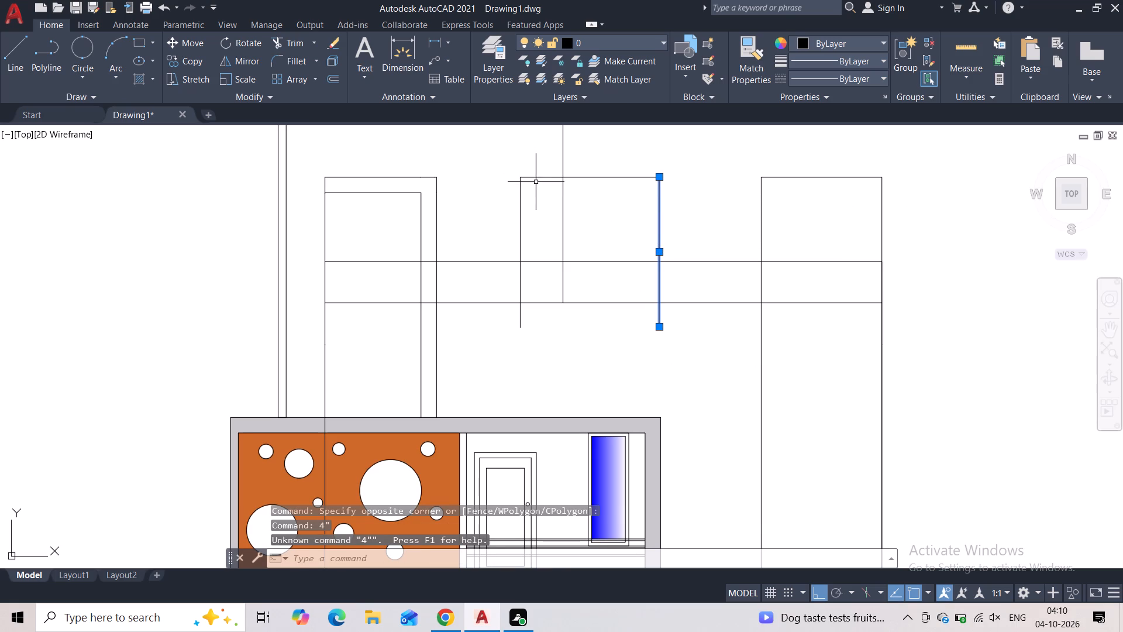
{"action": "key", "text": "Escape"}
Offset the new frame's two vertical lines and its top line 4.5" inward.
{"action": "left_click", "coordinate": [660, 194]}
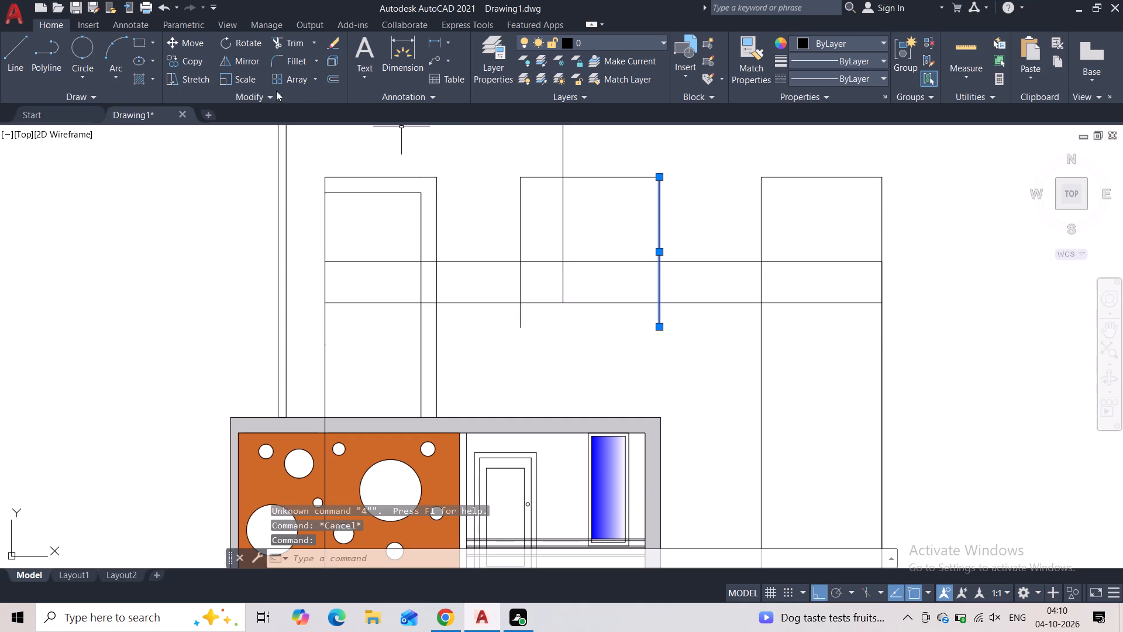
{"action": "left_click", "coordinate": [334, 82]}
{"action": "key", "text": "4"}
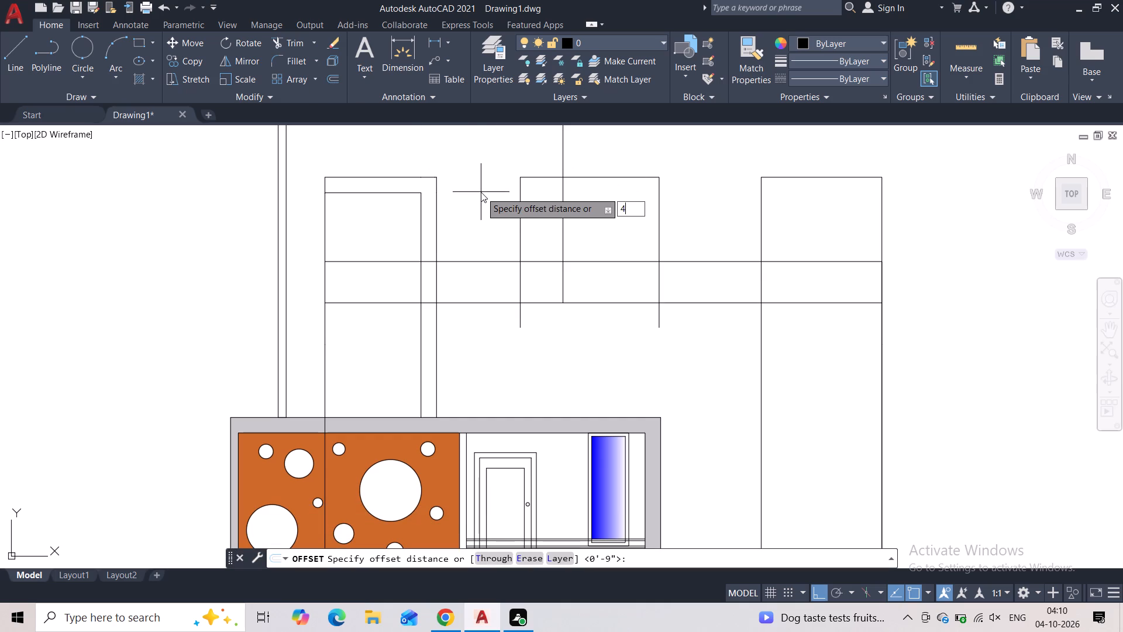
{"action": "type", "text": ".5"}
{"action": "key", "text": "shift+quotedbl"}
{"action": "key", "text": "Return"}
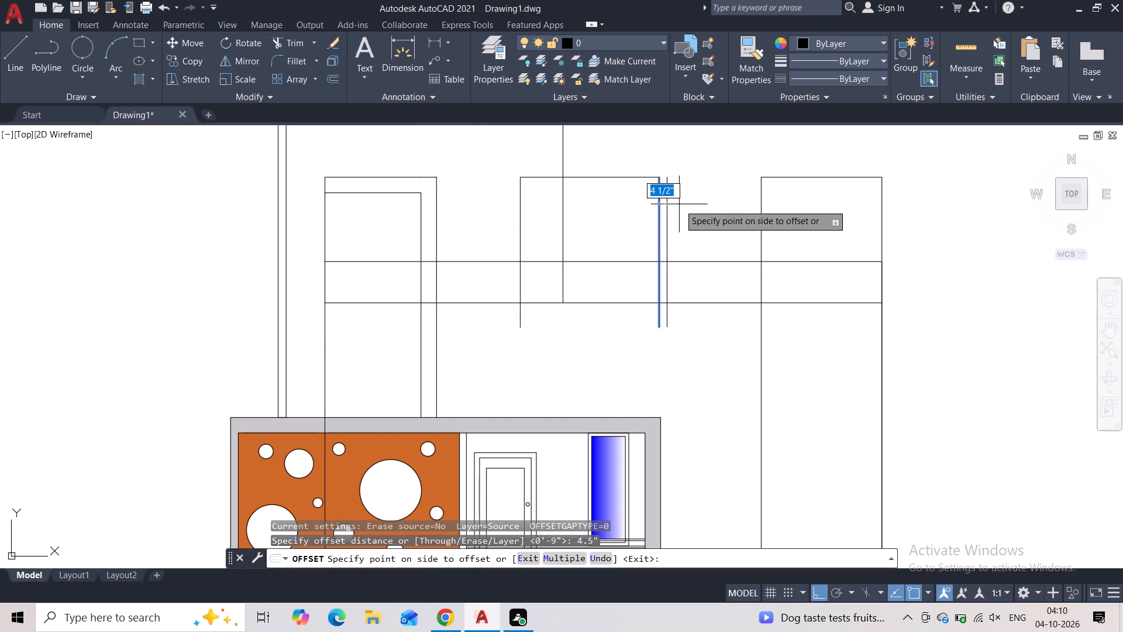
{"action": "left_click", "coordinate": [607, 213]}
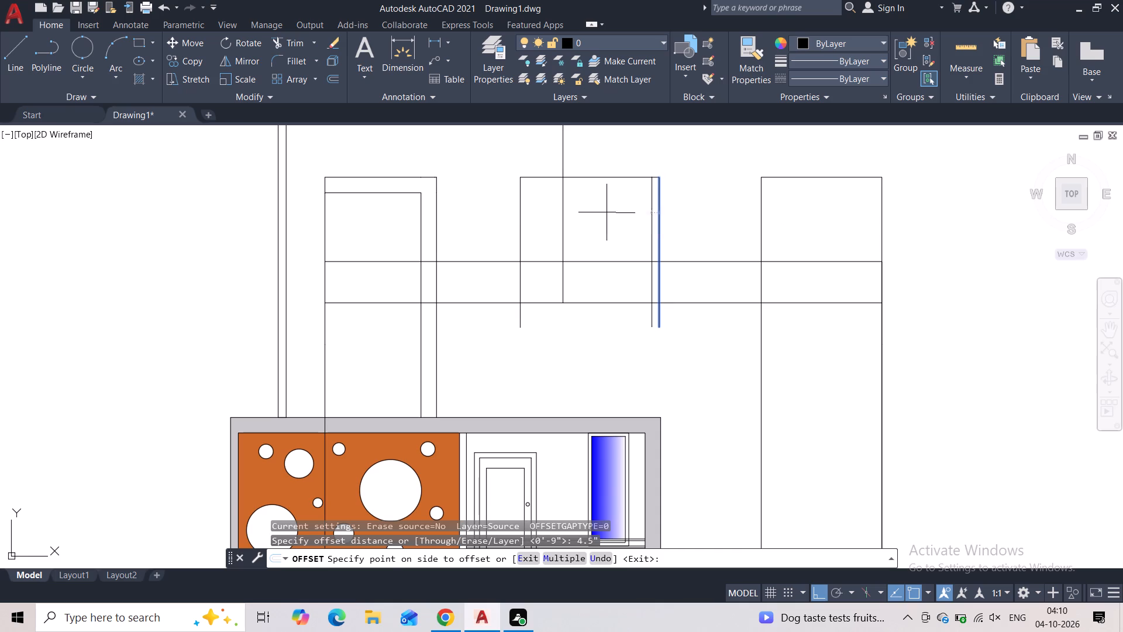
{"action": "left_click", "coordinate": [522, 209]}
{"action": "left_click", "coordinate": [529, 208]}
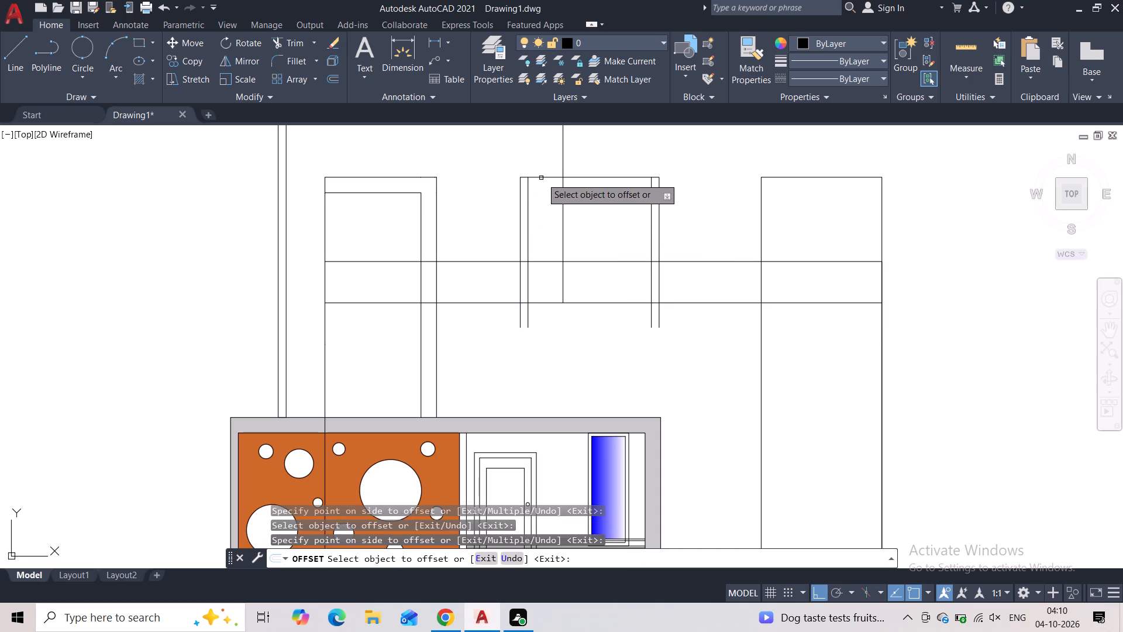
{"action": "left_click", "coordinate": [542, 176]}
{"action": "left_click", "coordinate": [541, 196]}
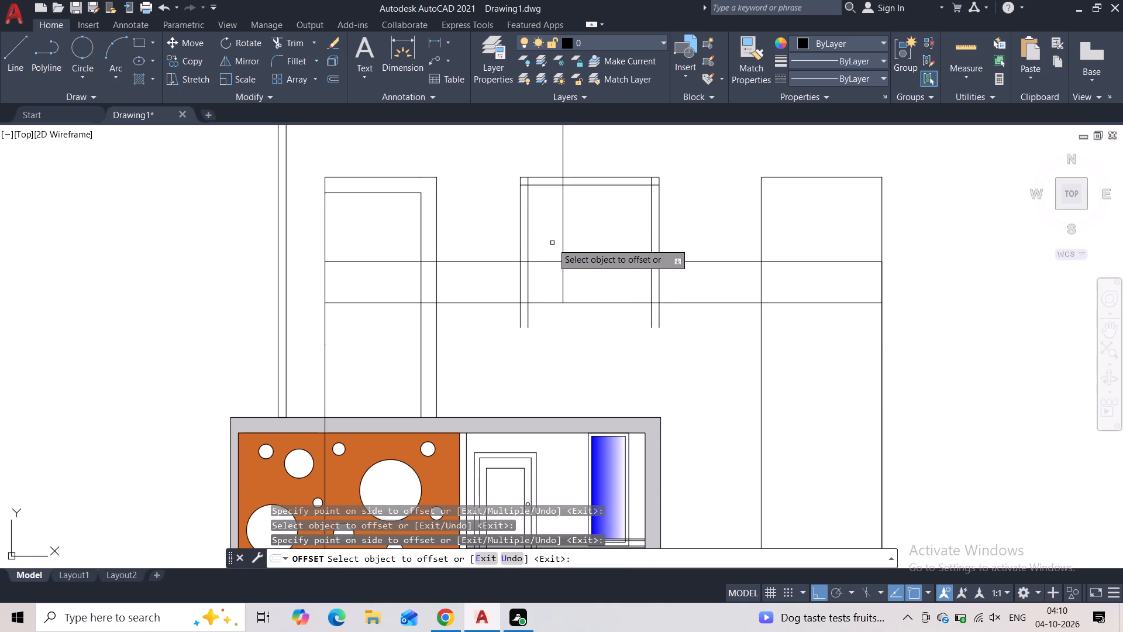
{"action": "key", "text": "Escape"}
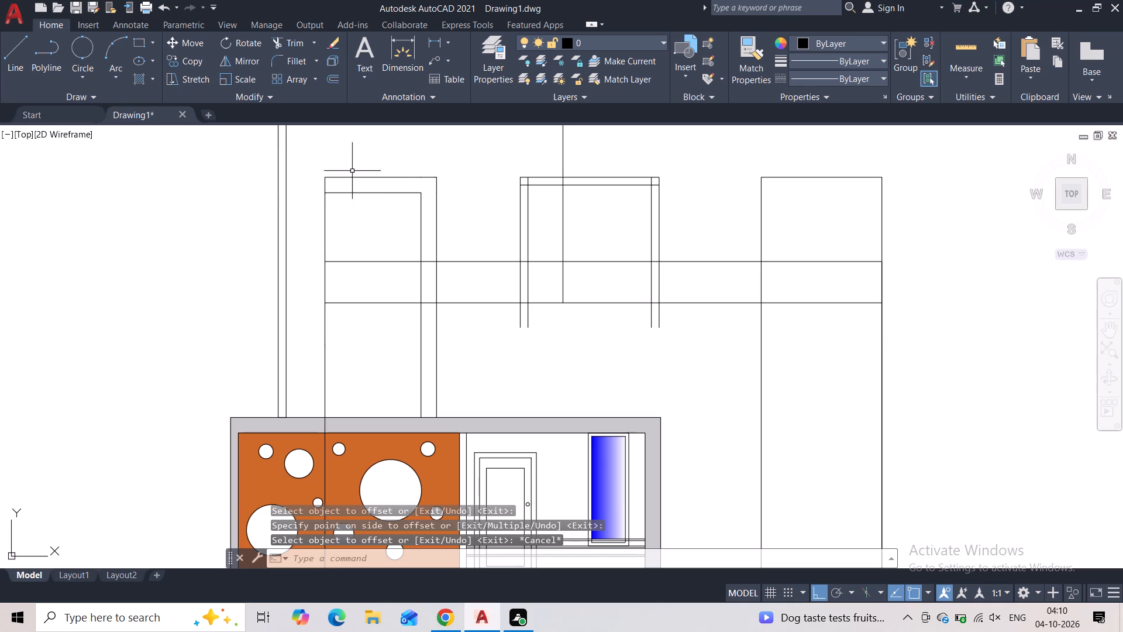
Close the bottom ends of the frame's two legs with short horizontal lines.
{"action": "key", "text": "l"}
{"action": "key", "text": "Return"}
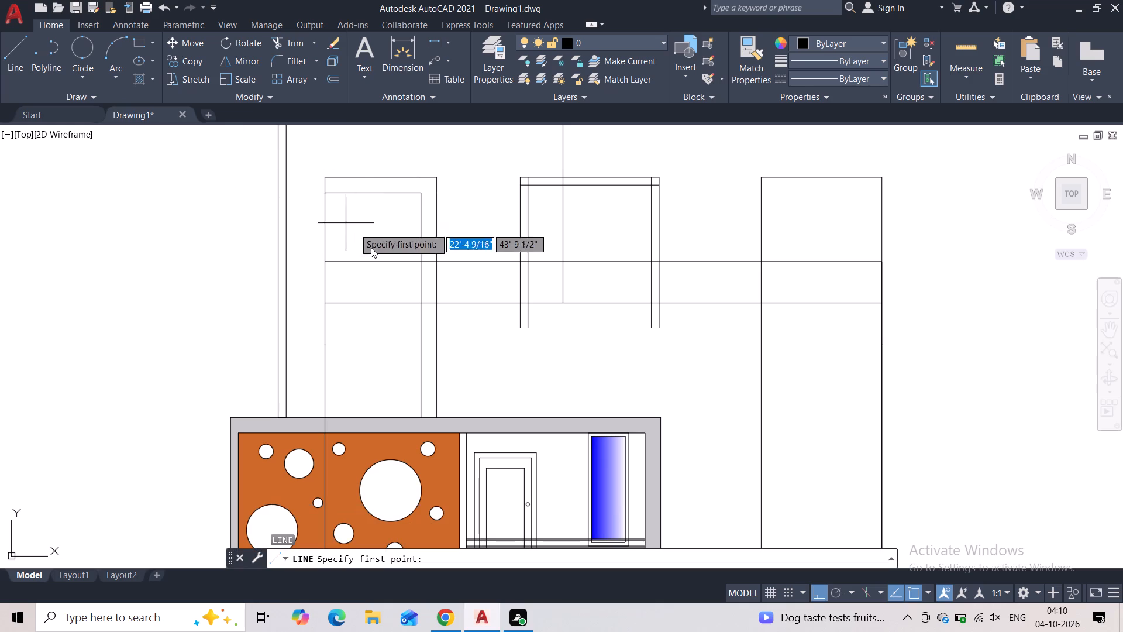
{"action": "scroll", "coordinate": [473, 313], "scroll_direction": "up", "scroll_amount": 3}
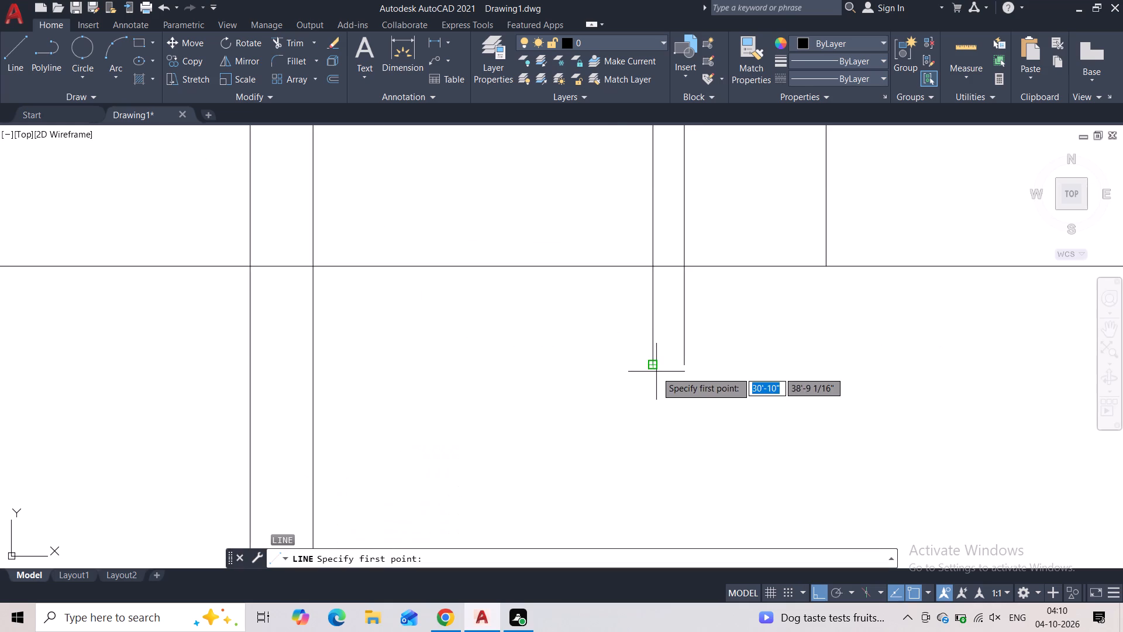
{"action": "left_click", "coordinate": [656, 372]}
{"action": "left_click", "coordinate": [680, 366]}
{"action": "key", "text": "Escape"}
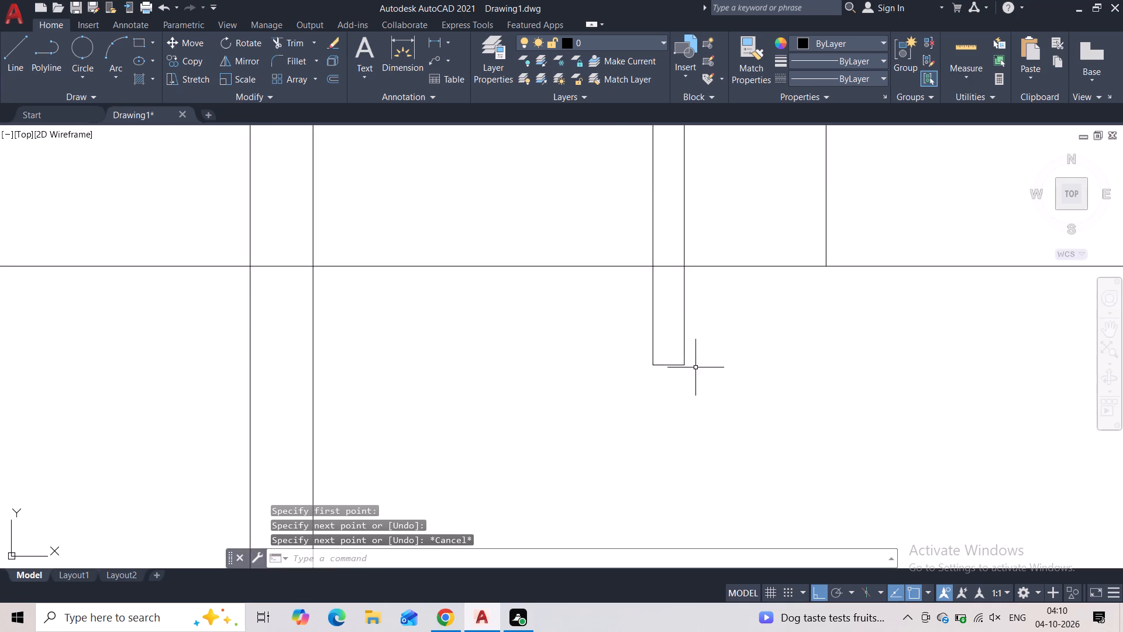
{"action": "scroll", "coordinate": [739, 355], "scroll_direction": "down", "scroll_amount": 2}
{"action": "key", "text": "space"}
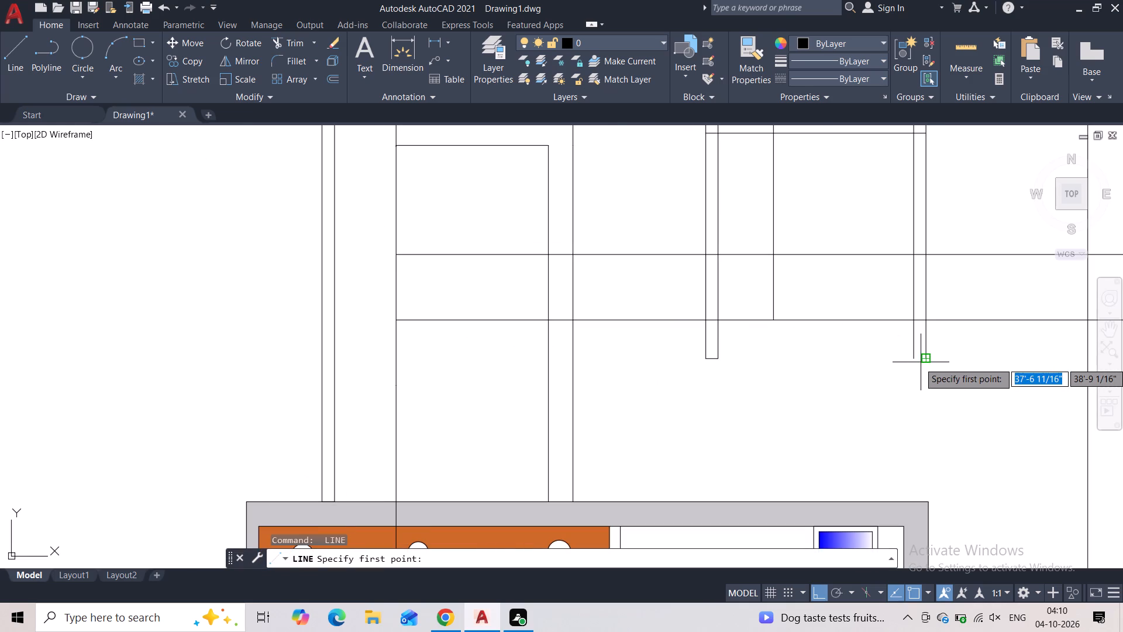
{"action": "left_click", "coordinate": [918, 360]}
{"action": "left_click", "coordinate": [927, 359]}
{"action": "key", "text": "Escape"}
Trim the overlapping inner line ends at both upper corners of the new frame.
{"action": "scroll", "coordinate": [885, 364], "scroll_direction": "down", "scroll_amount": 1}
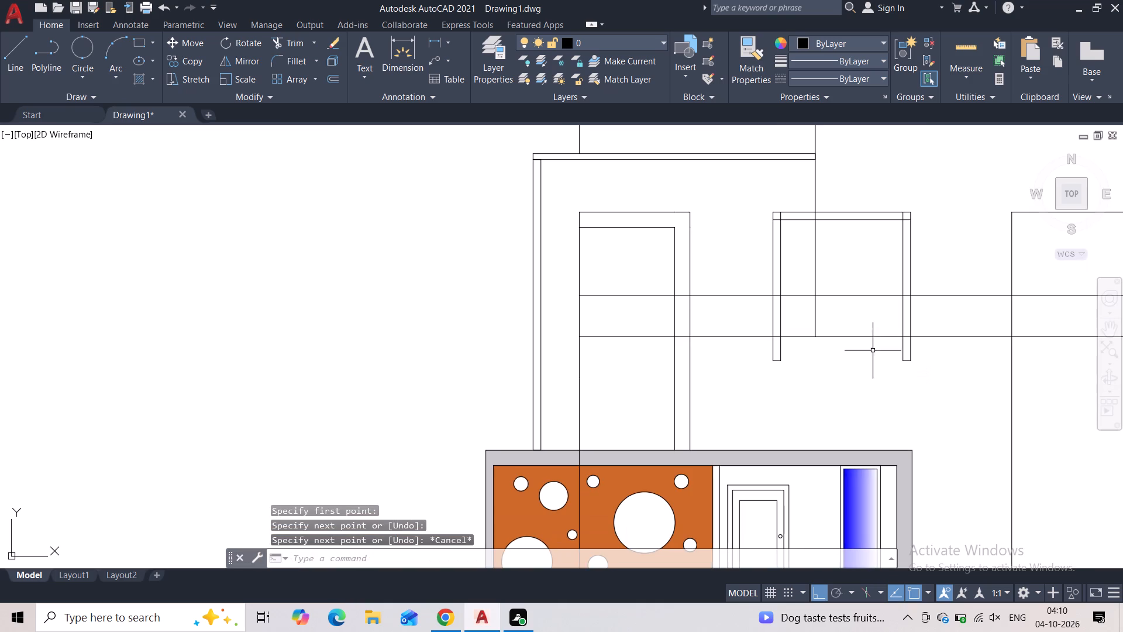
{"action": "middle_click_drag", "start_coordinate": [856, 280], "coordinate": [842, 405]}
{"action": "scroll", "coordinate": [790, 356], "scroll_direction": "up", "scroll_amount": 2}
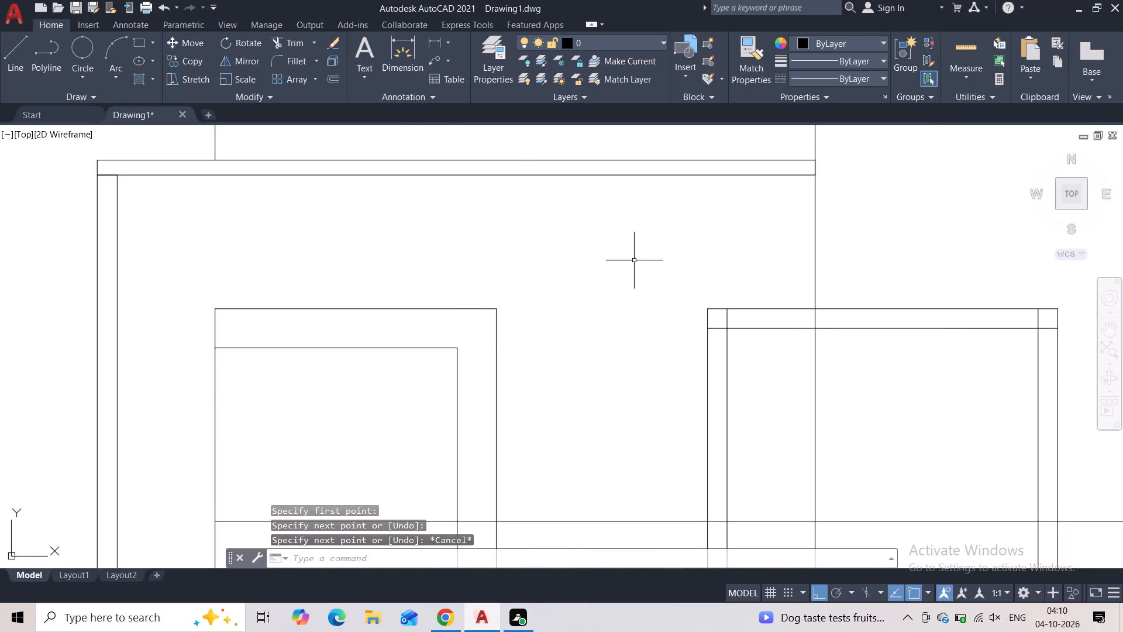
{"action": "left_click", "coordinate": [277, 42]}
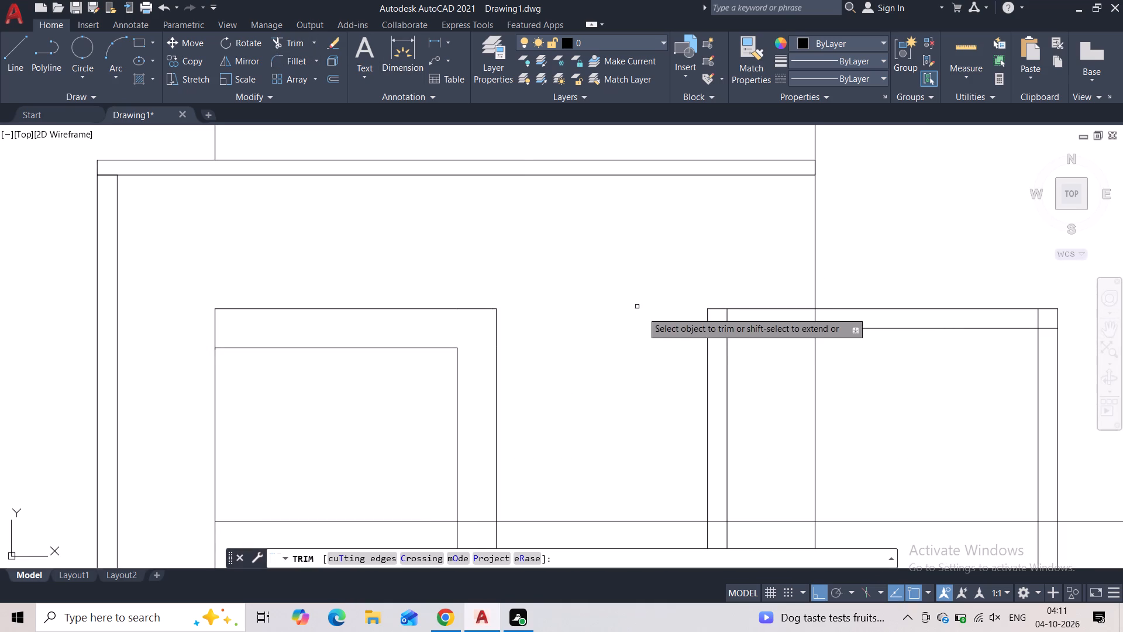
{"action": "scroll", "coordinate": [695, 335], "scroll_direction": "up", "scroll_amount": 2}
{"action": "left_click_drag", "start_coordinate": [793, 293], "coordinate": [757, 333]}
{"action": "scroll", "coordinate": [774, 343], "scroll_direction": "down", "scroll_amount": 2}
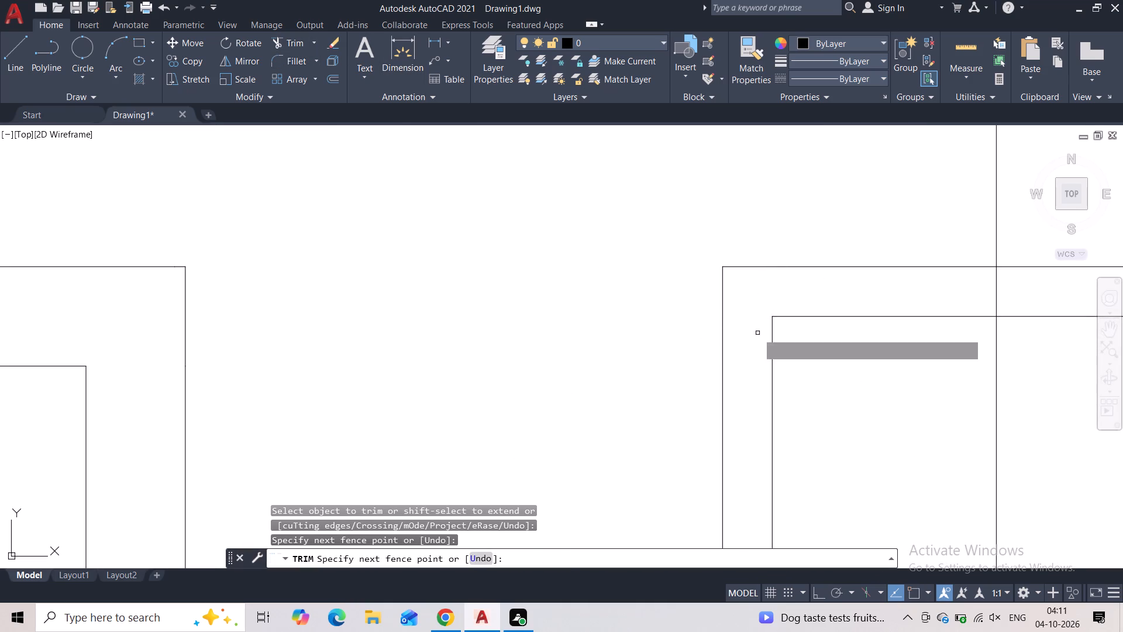
{"action": "middle_click_drag", "start_coordinate": [825, 372], "coordinate": [526, 344]}
{"action": "scroll", "coordinate": [769, 317], "scroll_direction": "up", "scroll_amount": 2}
{"action": "left_click_drag", "start_coordinate": [794, 264], "coordinate": [817, 314]}
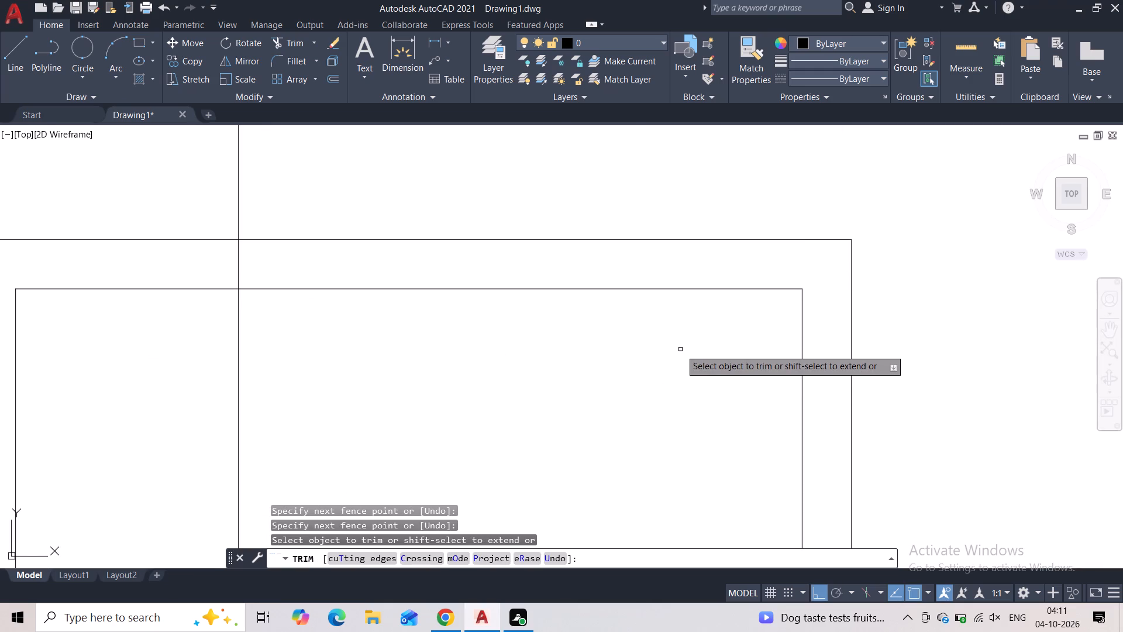
Trim the roof section's vertical line where it crosses the frame's top band.
{"action": "scroll", "coordinate": [662, 364], "scroll_direction": "down", "scroll_amount": 2}
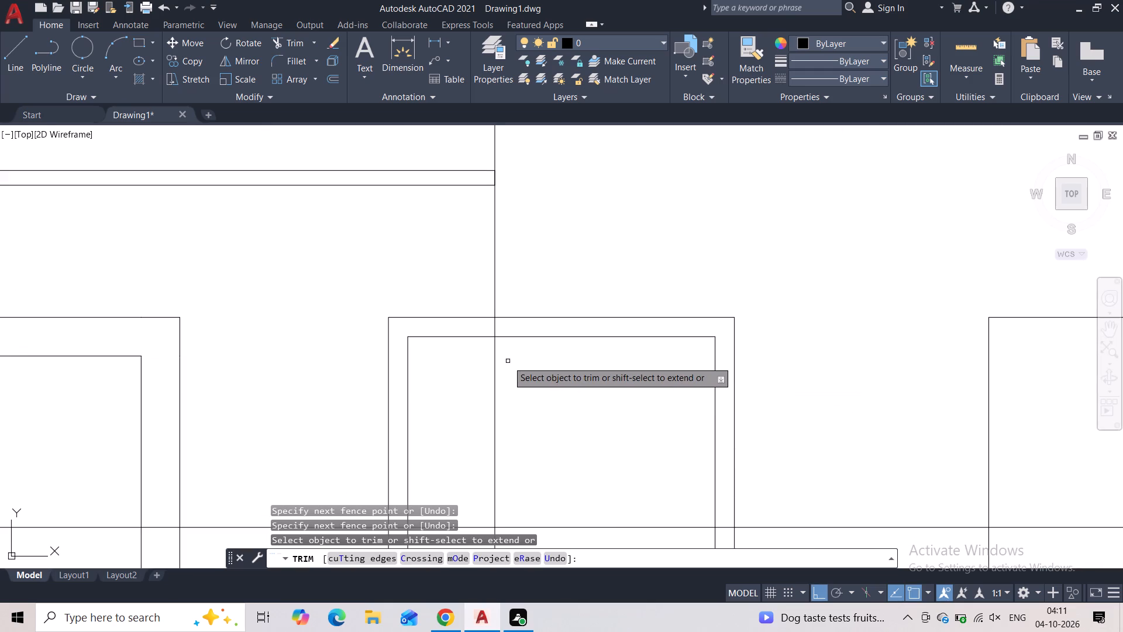
{"action": "scroll", "coordinate": [507, 361], "scroll_direction": "up", "scroll_amount": 2}
{"action": "left_click_drag", "start_coordinate": [457, 285], "coordinate": [485, 286]}
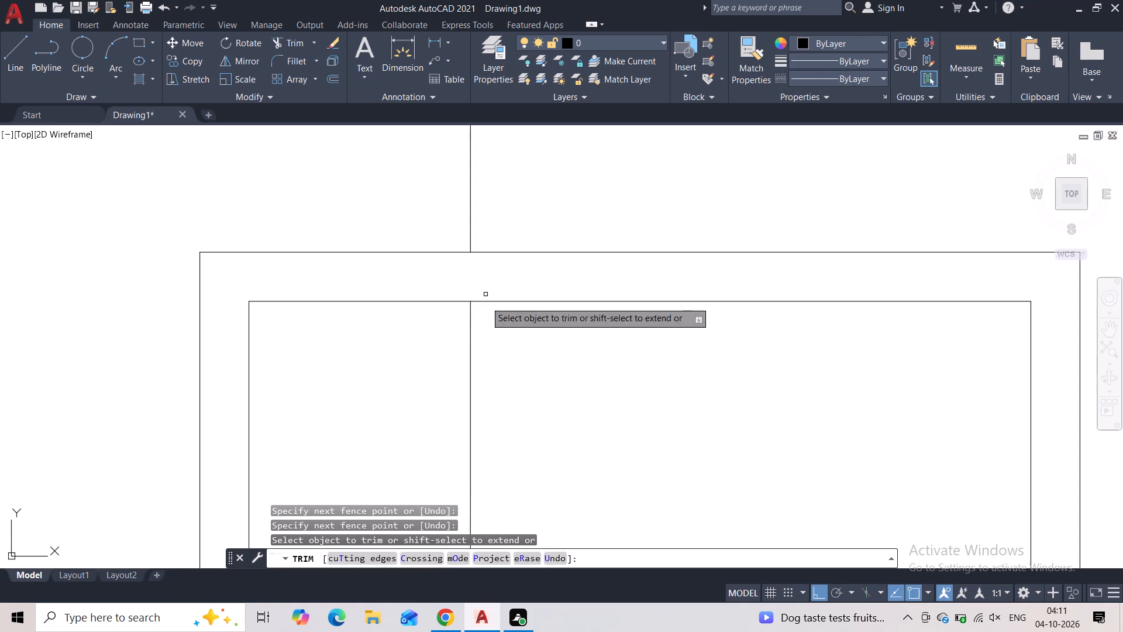
{"action": "key", "text": "Escape"}
Trim the two horizontal beam lines inside the tall right-hand rectangle and inside the left raised outline's inner opening.
{"action": "scroll", "coordinate": [513, 363], "scroll_direction": "down", "scroll_amount": 2}
{"action": "scroll", "coordinate": [547, 397], "scroll_direction": "down", "scroll_amount": 1}
{"action": "middle_click_drag", "start_coordinate": [549, 377], "coordinate": [552, 362]}
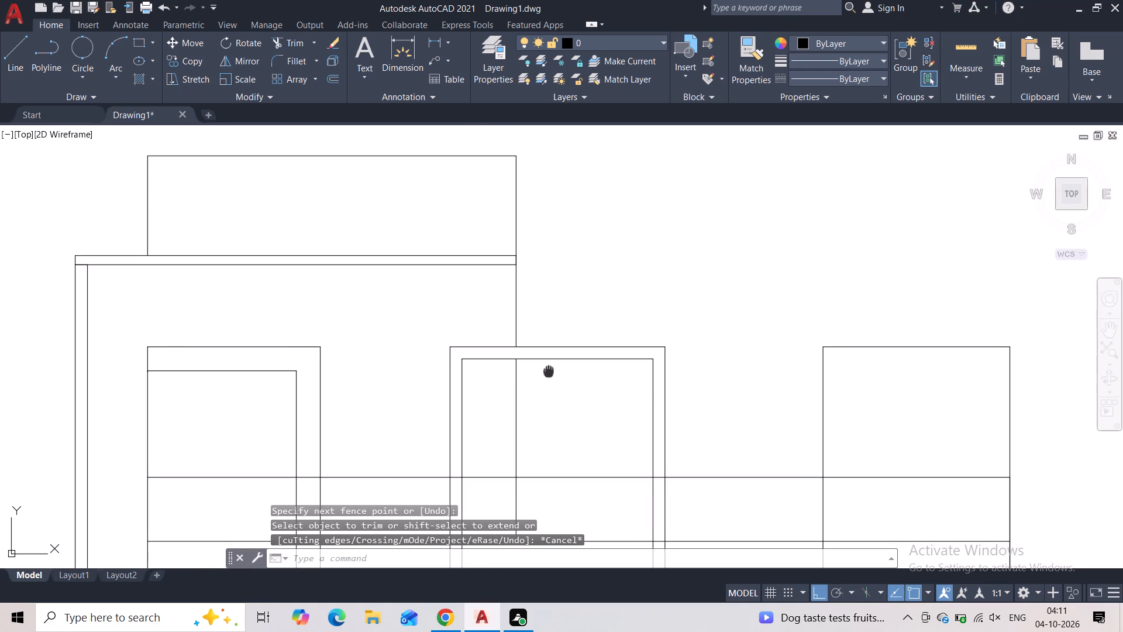
{"action": "middle_click_drag", "start_coordinate": [552, 362], "coordinate": [583, 282]}
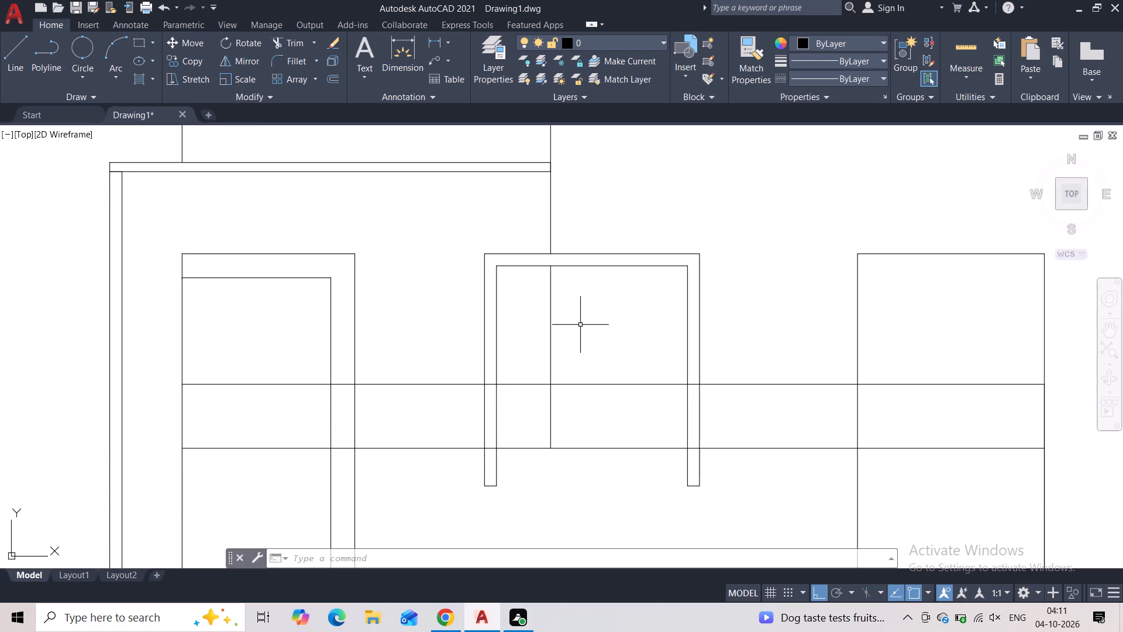
{"action": "scroll", "coordinate": [580, 327], "scroll_direction": "down", "scroll_amount": 2}
{"action": "middle_click_drag", "start_coordinate": [598, 413], "coordinate": [592, 355]}
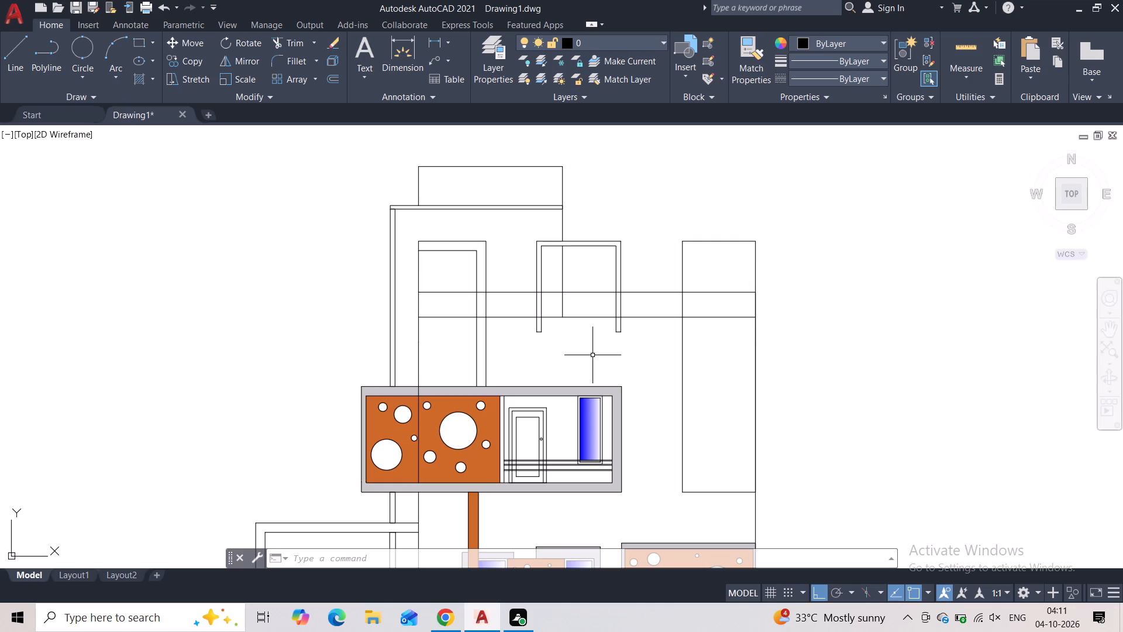
{"action": "left_click", "coordinate": [279, 48]}
{"action": "left_click_drag", "start_coordinate": [701, 281], "coordinate": [721, 342]}
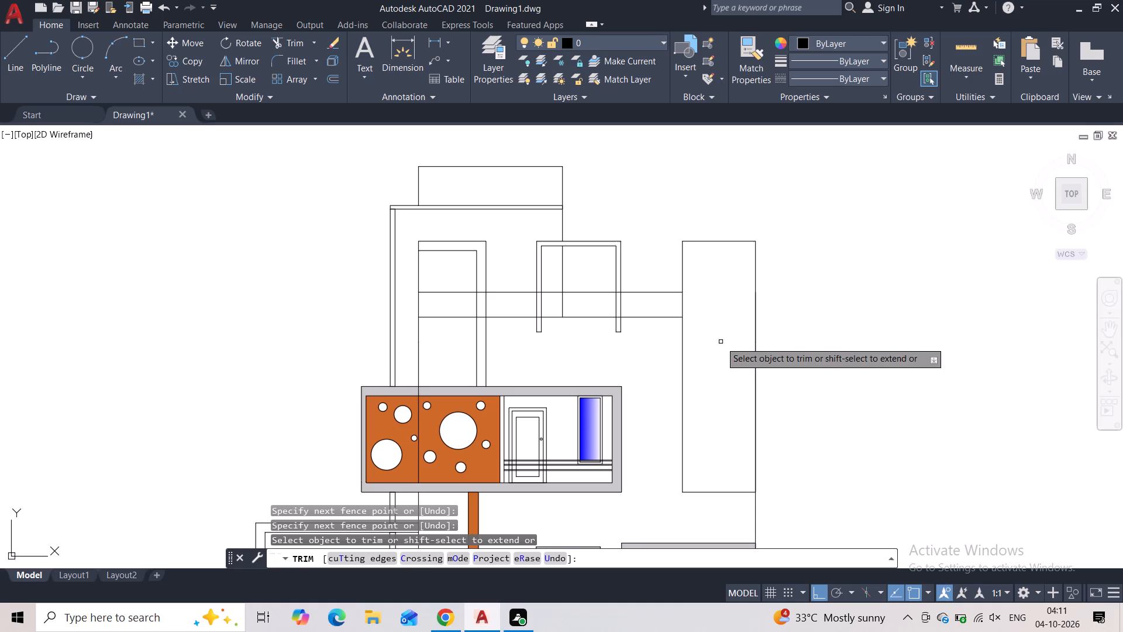
{"action": "left_click_drag", "start_coordinate": [444, 287], "coordinate": [446, 335]}
{"action": "key", "text": "Escape"}
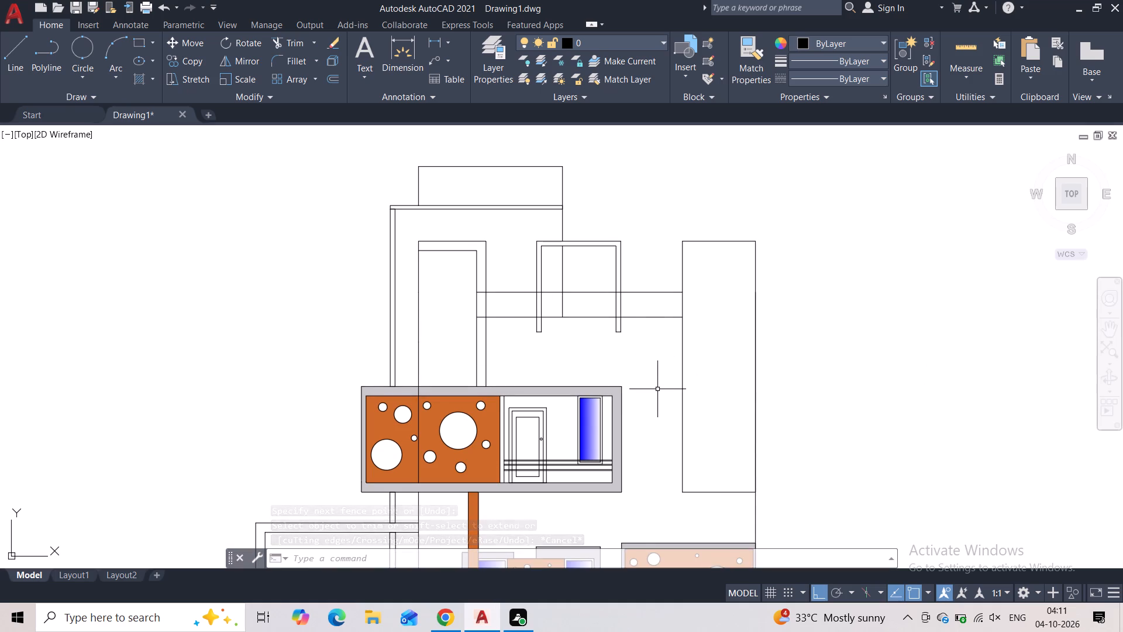
Offset the upper horizontal beam line between the left raised outline and the tall right-hand rectangle 1" upward.
{"action": "scroll", "coordinate": [584, 328], "scroll_direction": "up", "scroll_amount": 1}
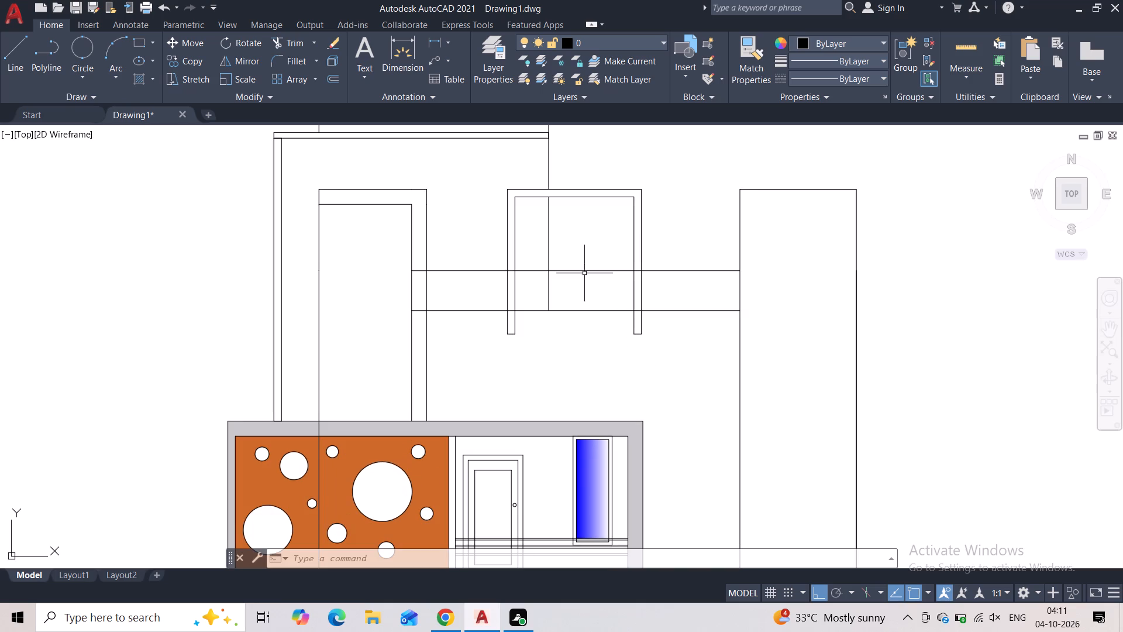
{"action": "left_click", "coordinate": [584, 270]}
{"action": "left_click", "coordinate": [341, 86]}
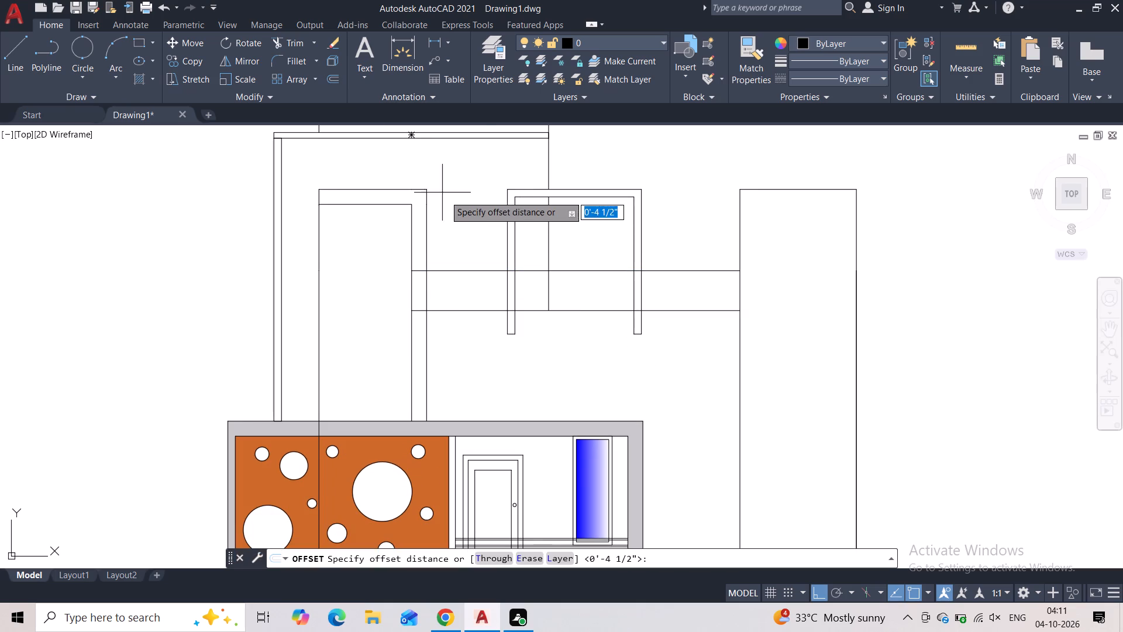
{"action": "type", "text": "1\""}
{"action": "key", "text": "Return"}
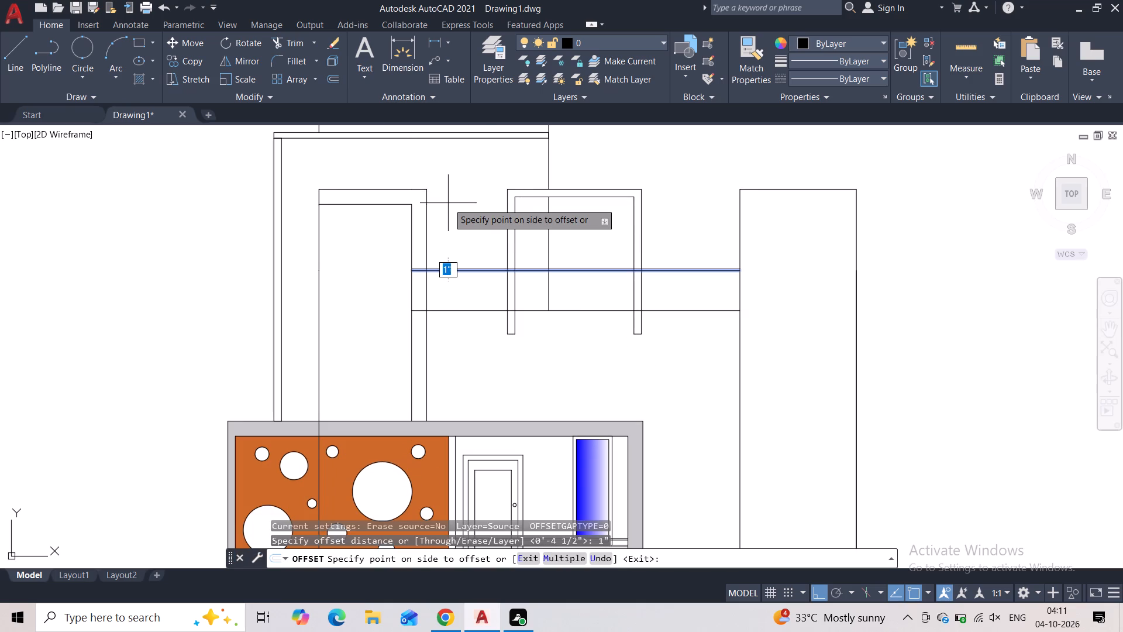
{"action": "left_click", "coordinate": [448, 204]}
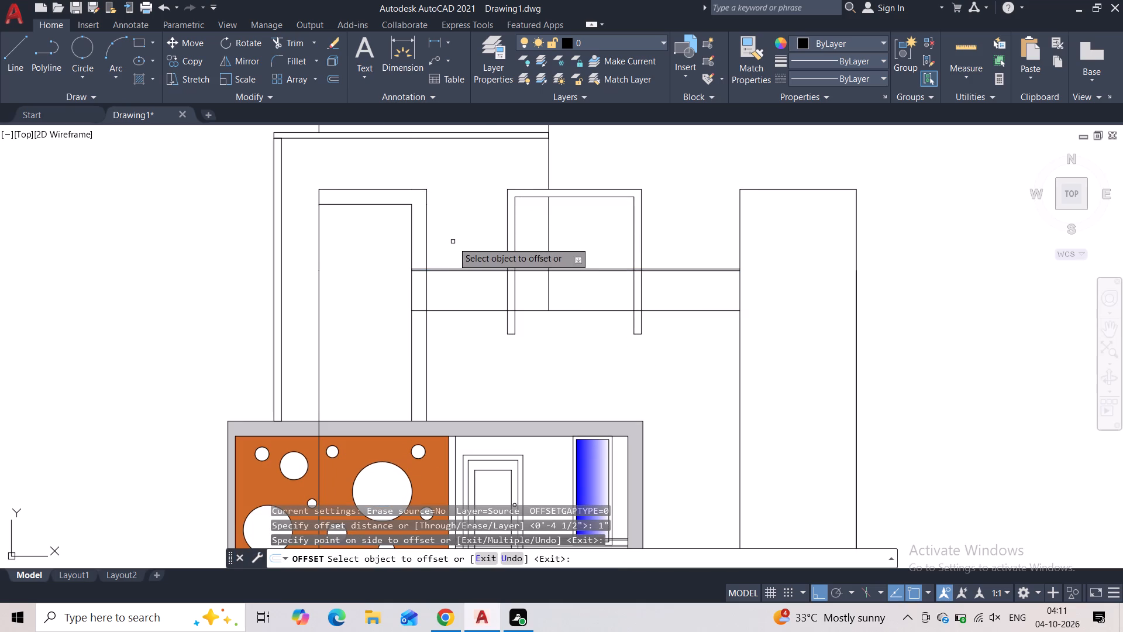
{"action": "key", "text": "Escape"}
Copy the pair of closely spaced beam lines straight down a short distance, between the original pair and the lower beam line.
{"action": "left_click_drag", "start_coordinate": [456, 248], "coordinate": [456, 255]}
{"action": "left_click", "coordinate": [455, 277]}
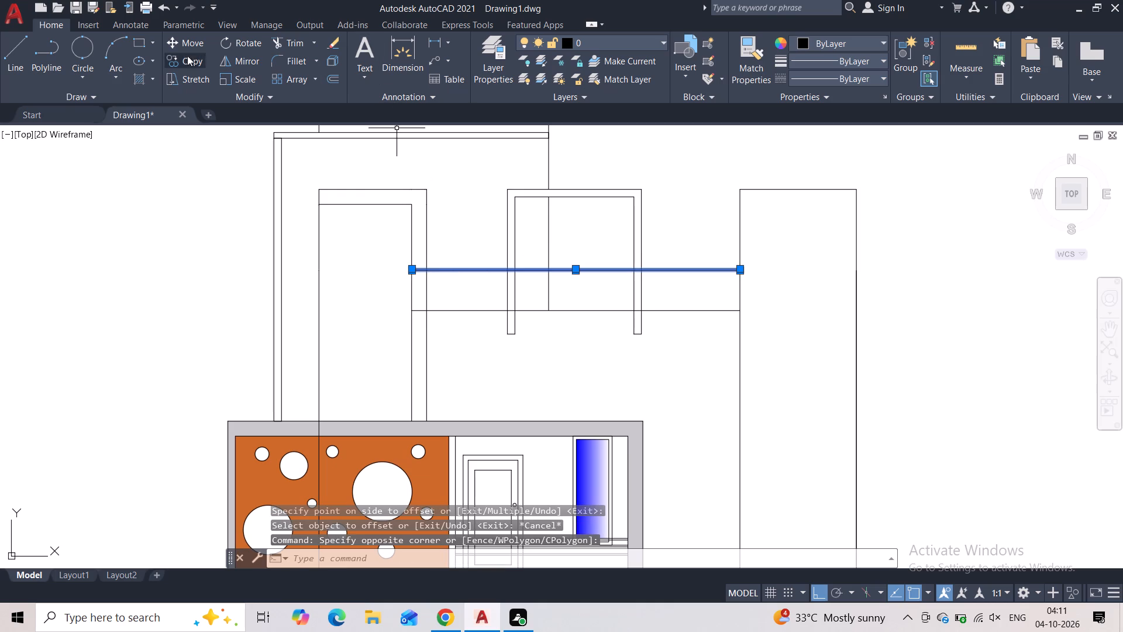
{"action": "left_click", "coordinate": [178, 56]}
{"action": "left_click", "coordinate": [412, 269]}
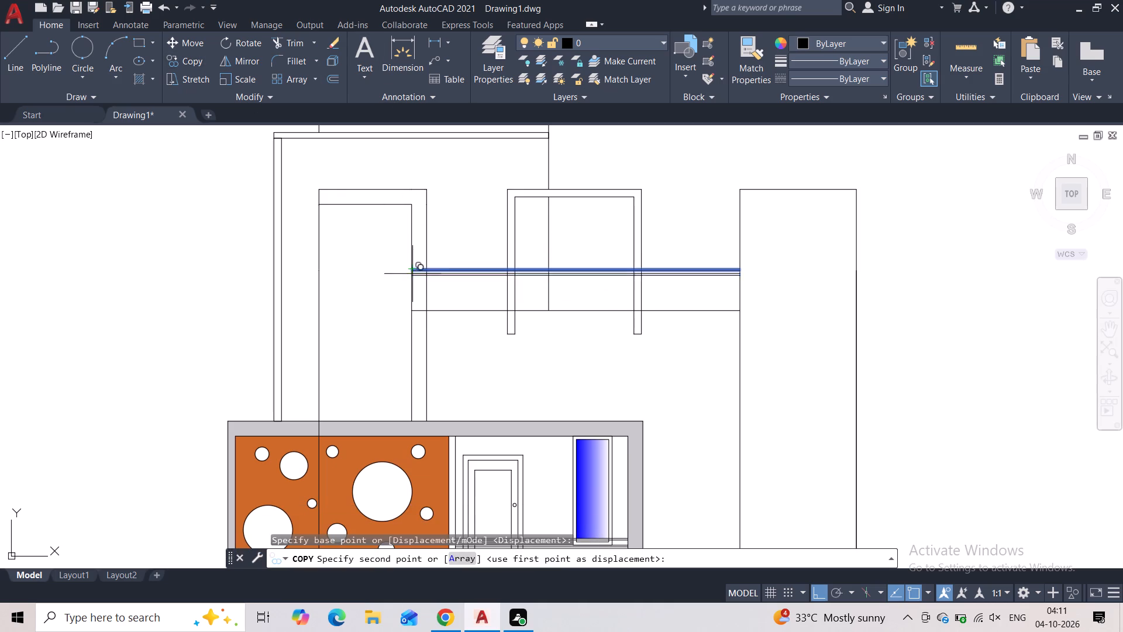
{"action": "left_click", "coordinate": [412, 281]}
{"action": "key", "text": "Escape"}
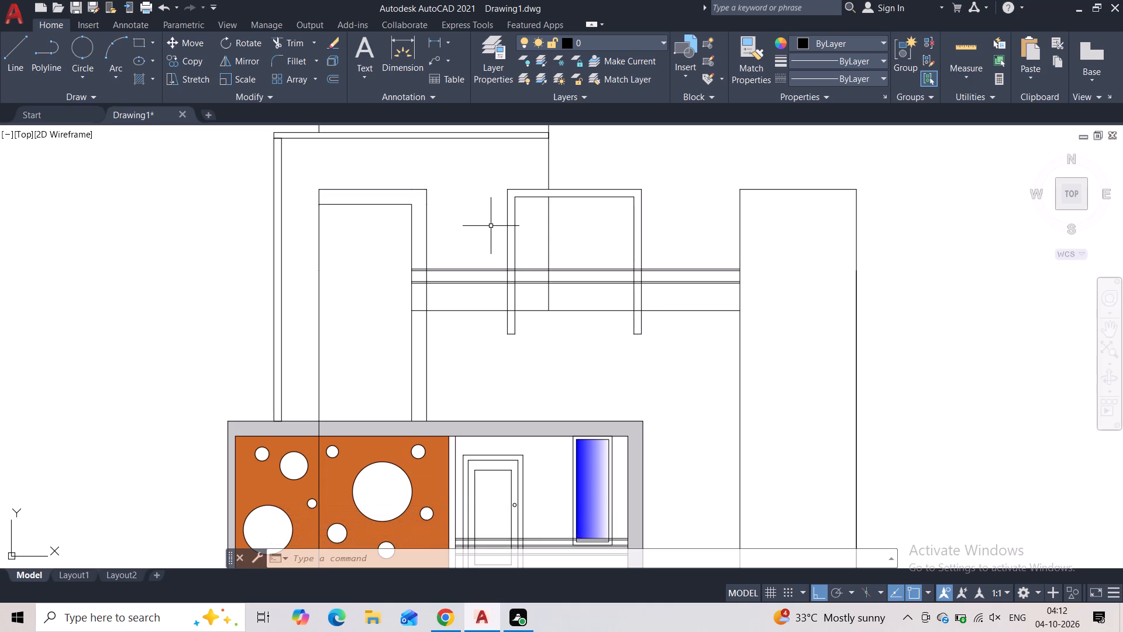
Hatch the thin horizontal roof band below the top box with a solid fill in colour 205,105,40.
{"action": "scroll", "coordinate": [487, 224], "scroll_direction": "down", "scroll_amount": 2}
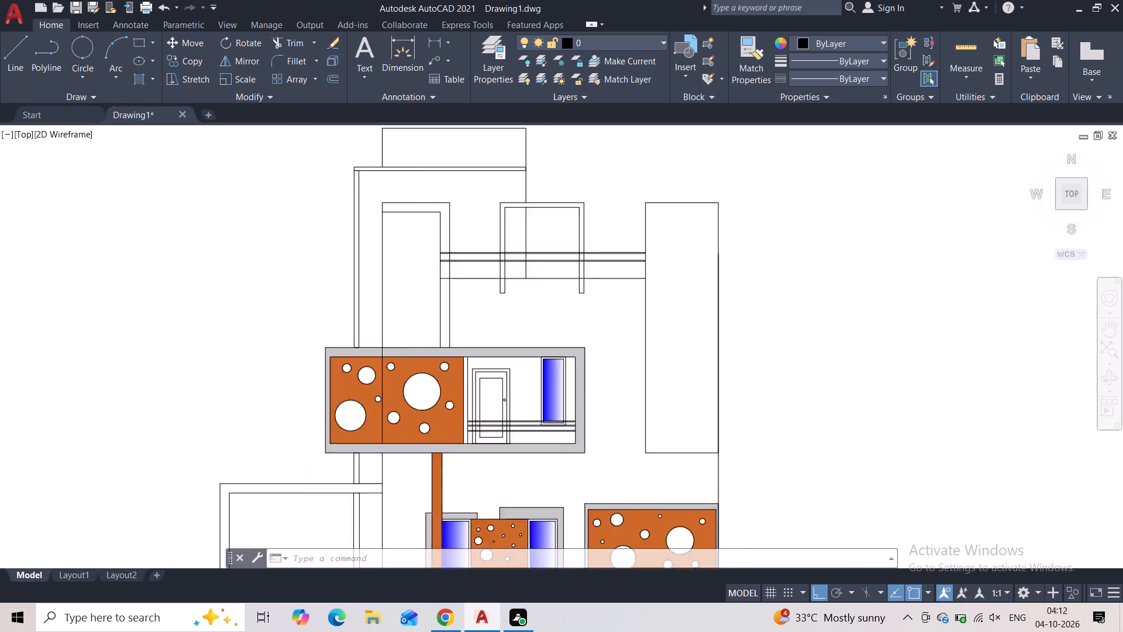
{"action": "scroll", "coordinate": [487, 224], "scroll_direction": "down", "scroll_amount": 1}
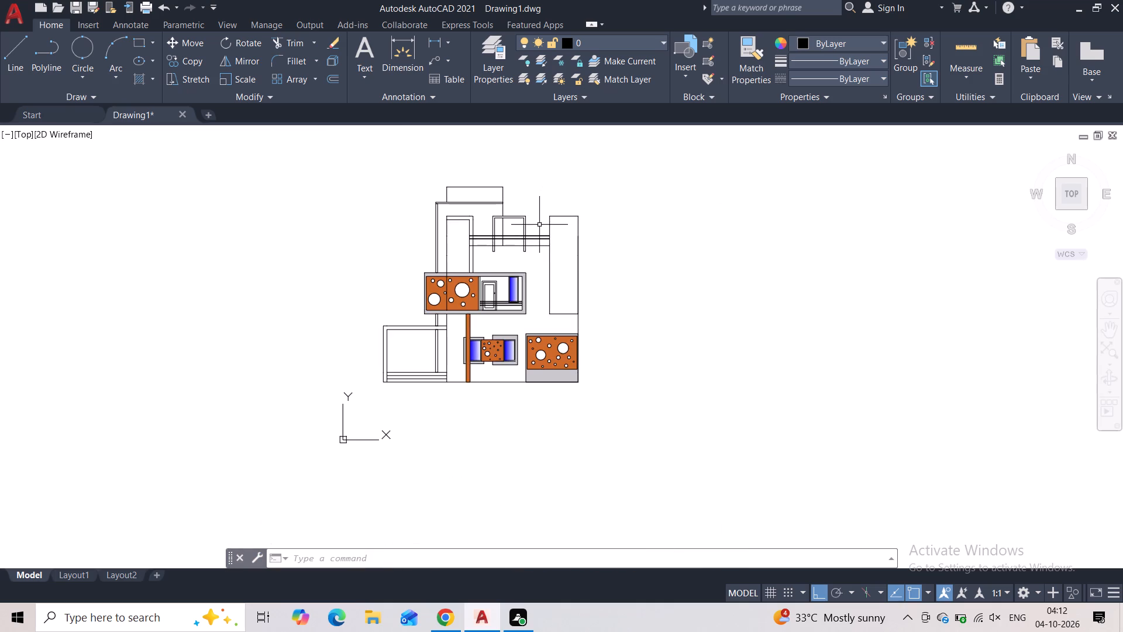
{"action": "scroll", "coordinate": [539, 225], "scroll_direction": "up", "scroll_amount": 1}
{"action": "key", "text": "h"}
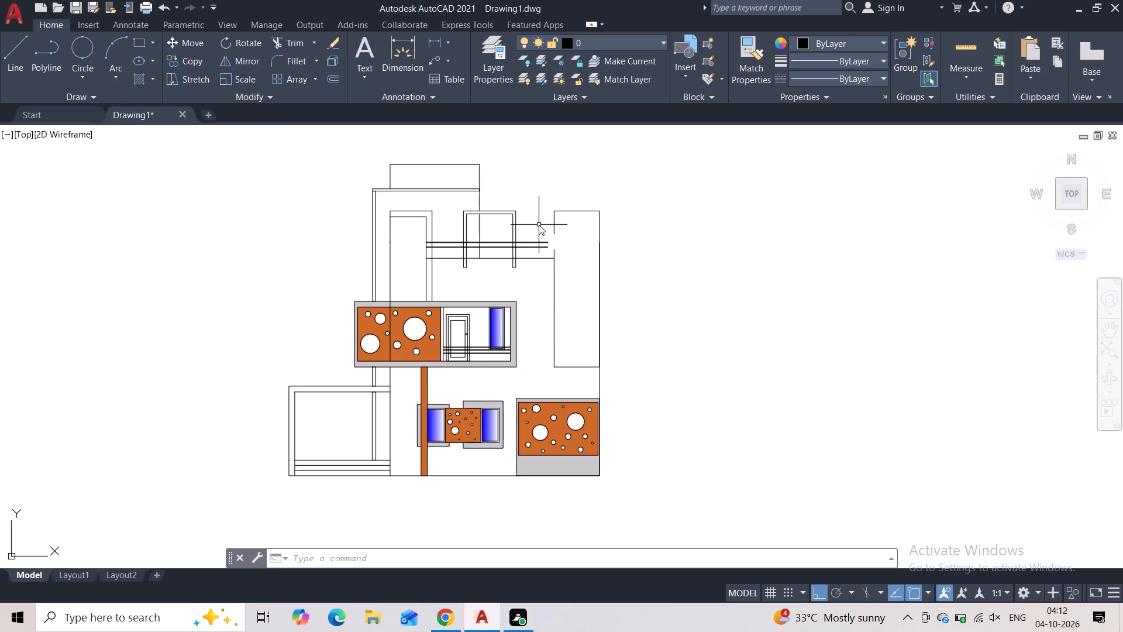
{"action": "left_click", "coordinate": [563, 260]}
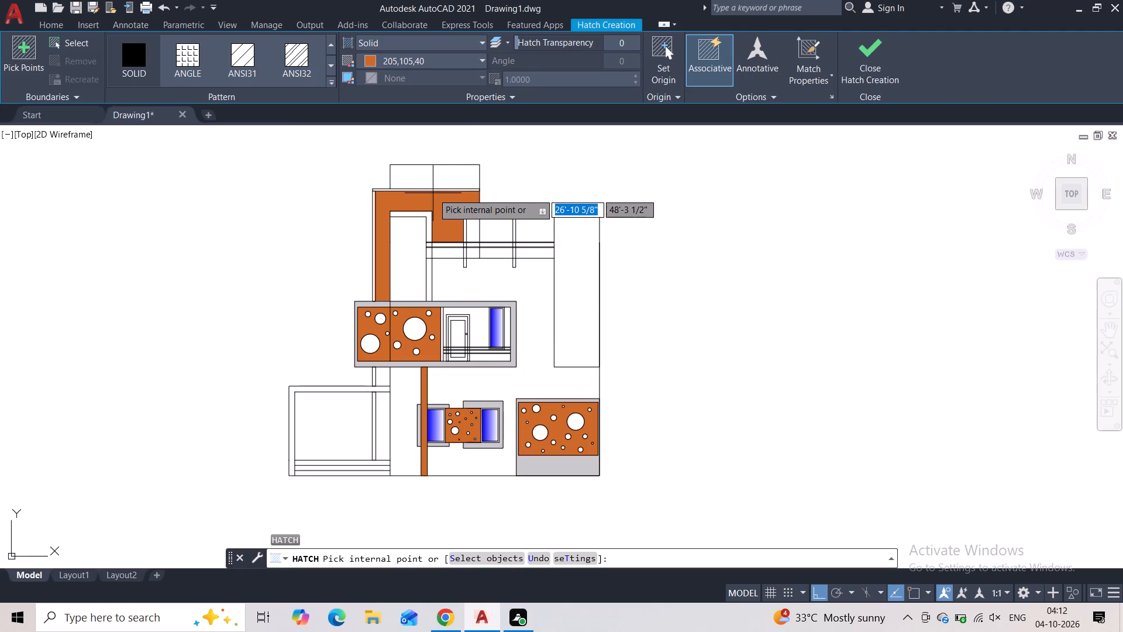
{"action": "scroll", "coordinate": [429, 182], "scroll_direction": "up", "scroll_amount": 4}
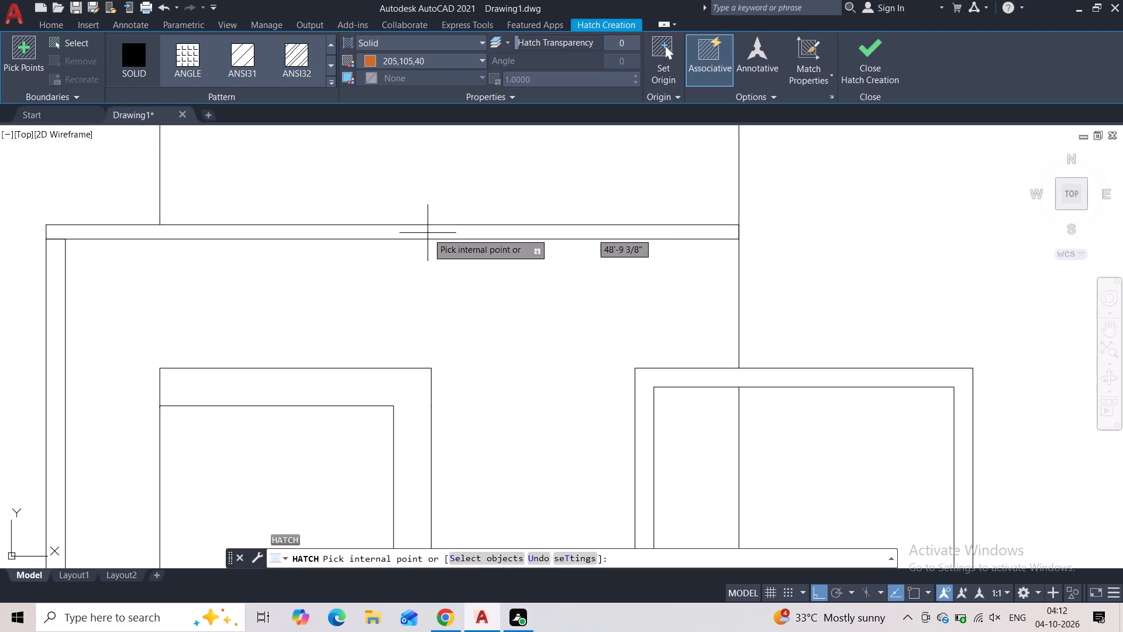
{"action": "left_click", "coordinate": [428, 233]}
{"action": "scroll", "coordinate": [440, 228], "scroll_direction": "down", "scroll_amount": 3}
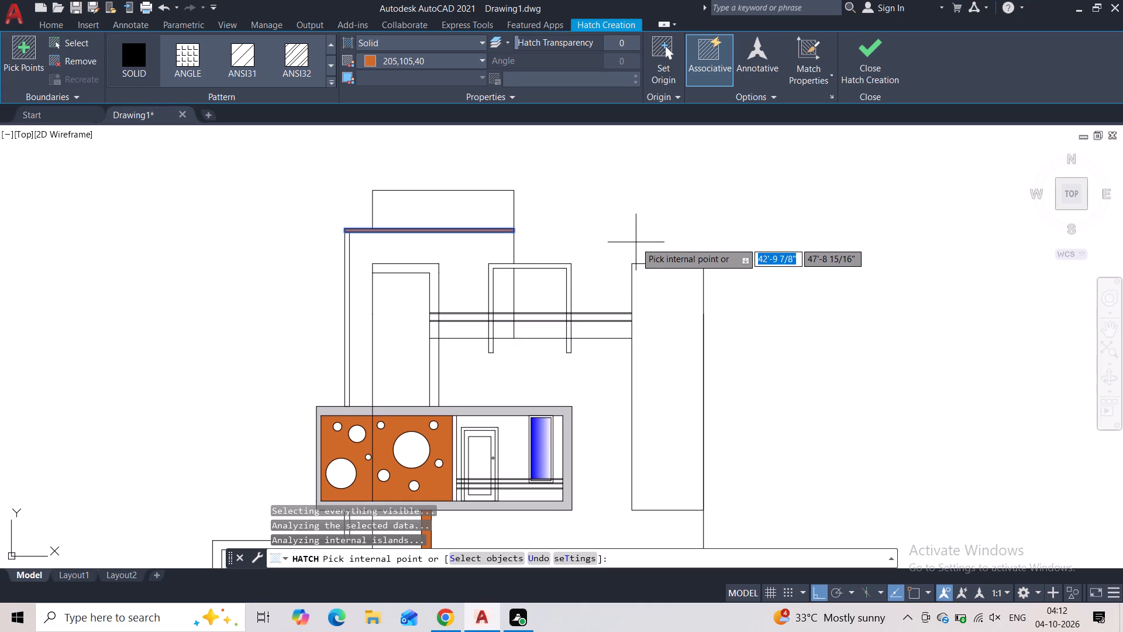
{"action": "left_click", "coordinate": [625, 231]}
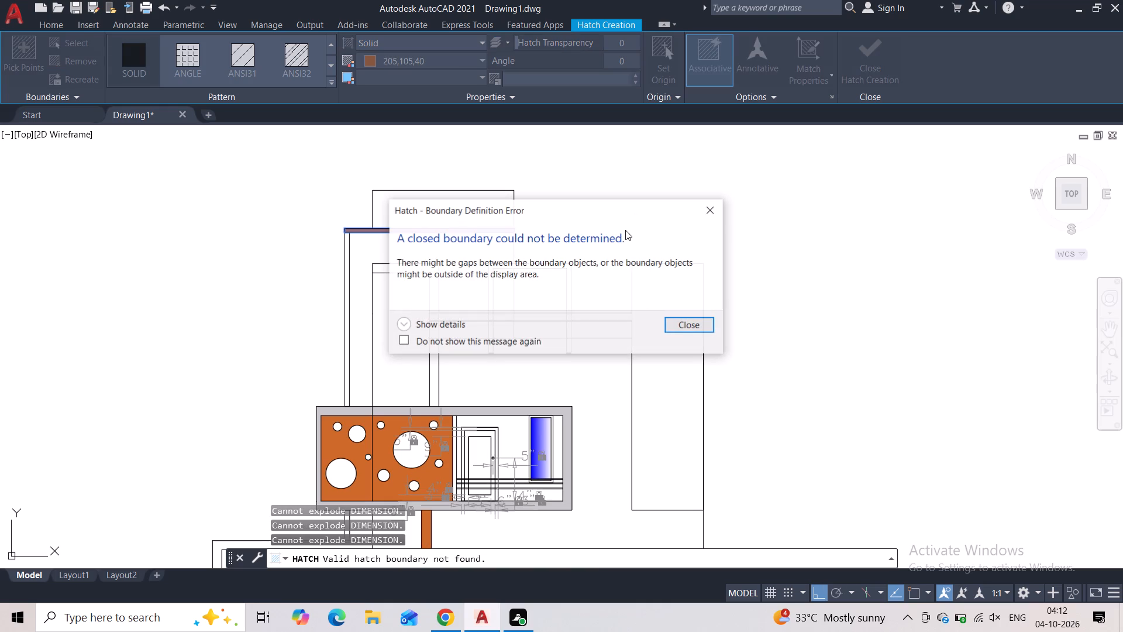
{"action": "left_click", "coordinate": [710, 207]}
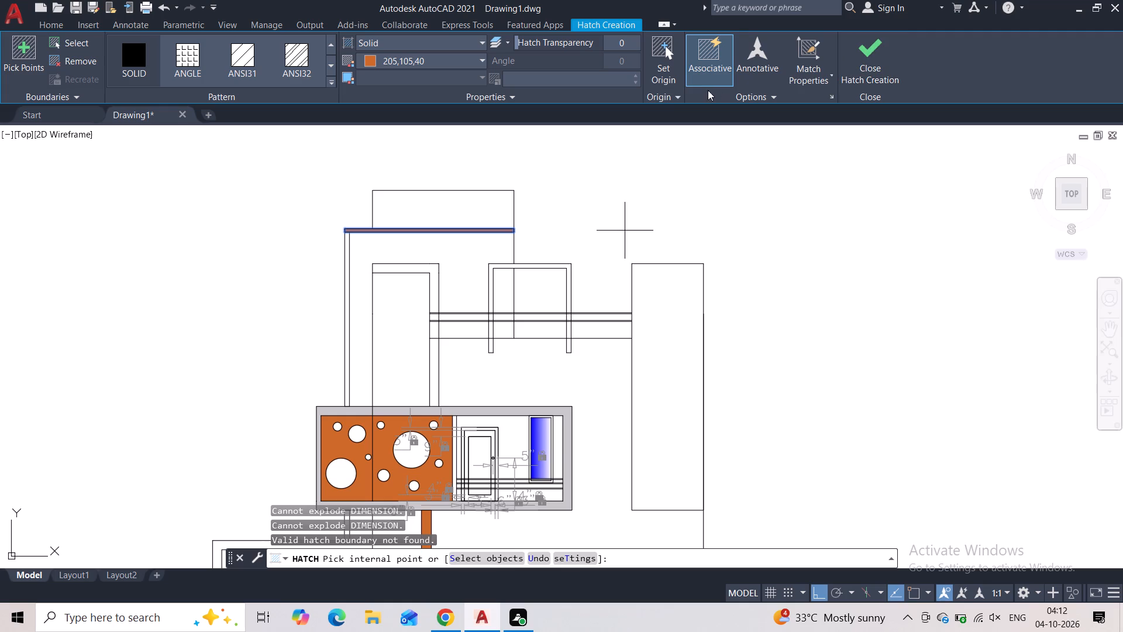
{"action": "left_click", "coordinate": [871, 53]}
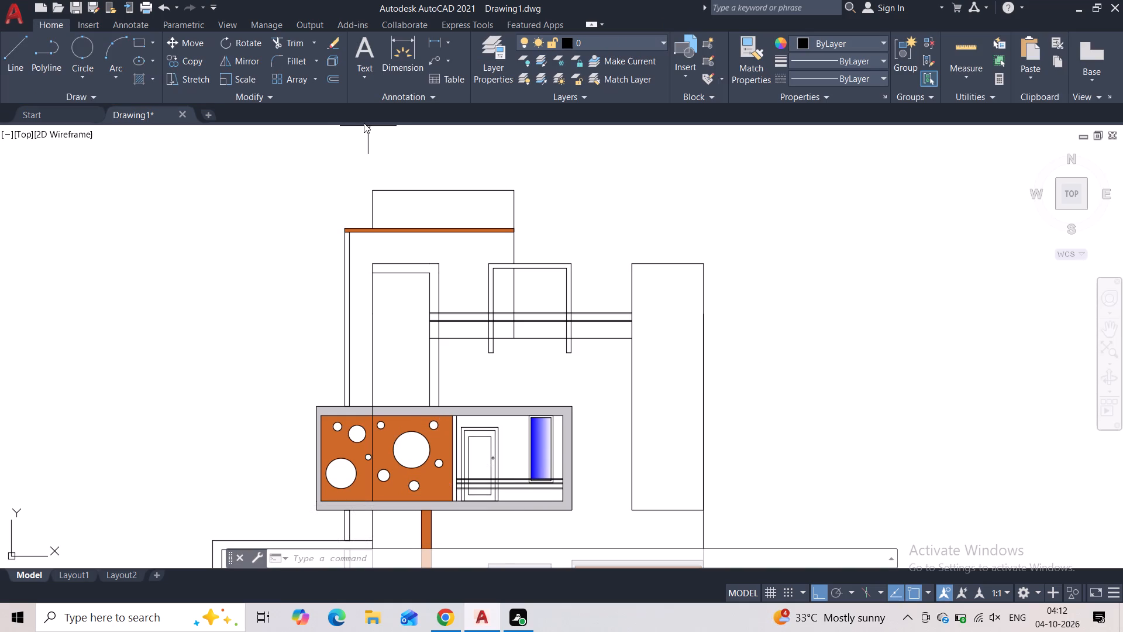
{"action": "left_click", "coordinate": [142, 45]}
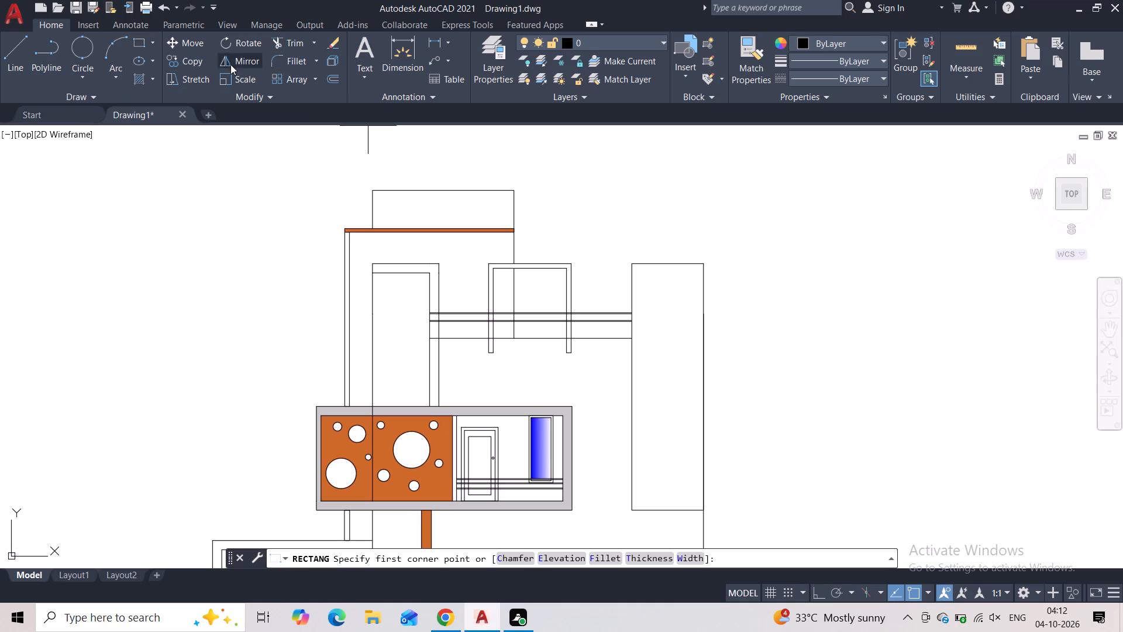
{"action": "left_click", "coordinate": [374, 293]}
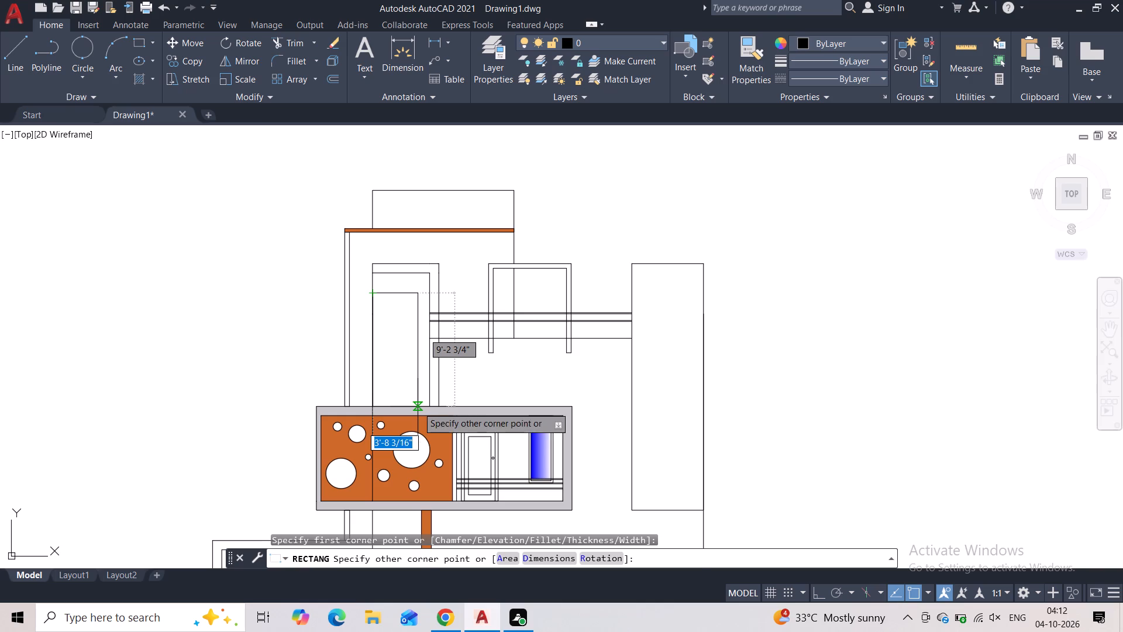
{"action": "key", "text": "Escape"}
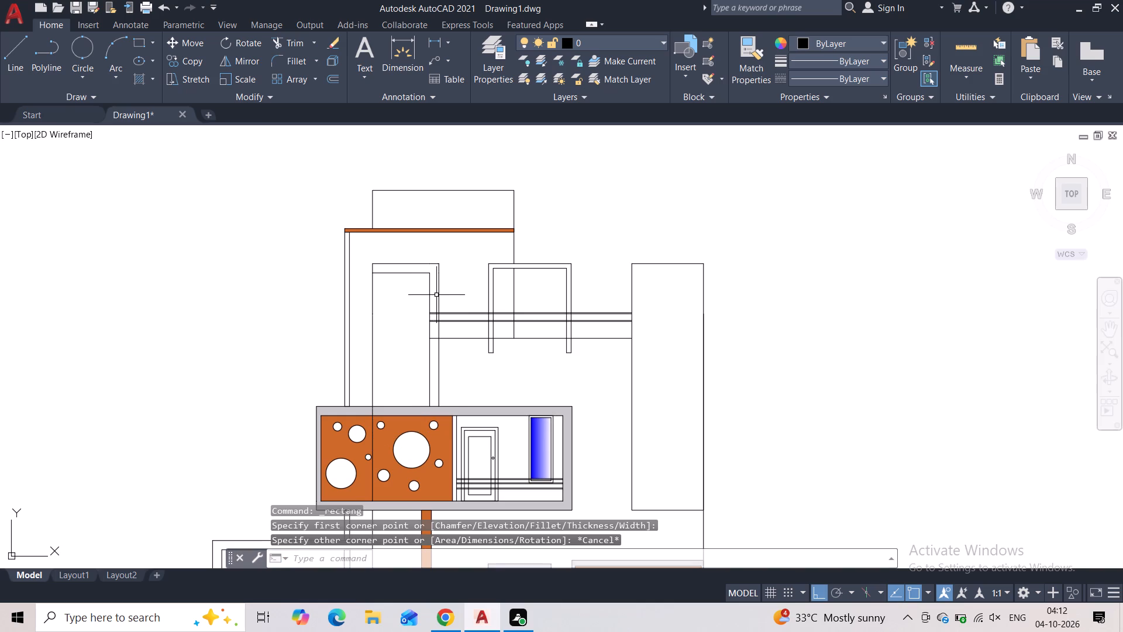
Draw a tall narrow rectangle inside the tall right-hand rectangle, starting near its upper-left corner.
{"action": "scroll", "coordinate": [440, 291], "scroll_direction": "up", "scroll_amount": 1}
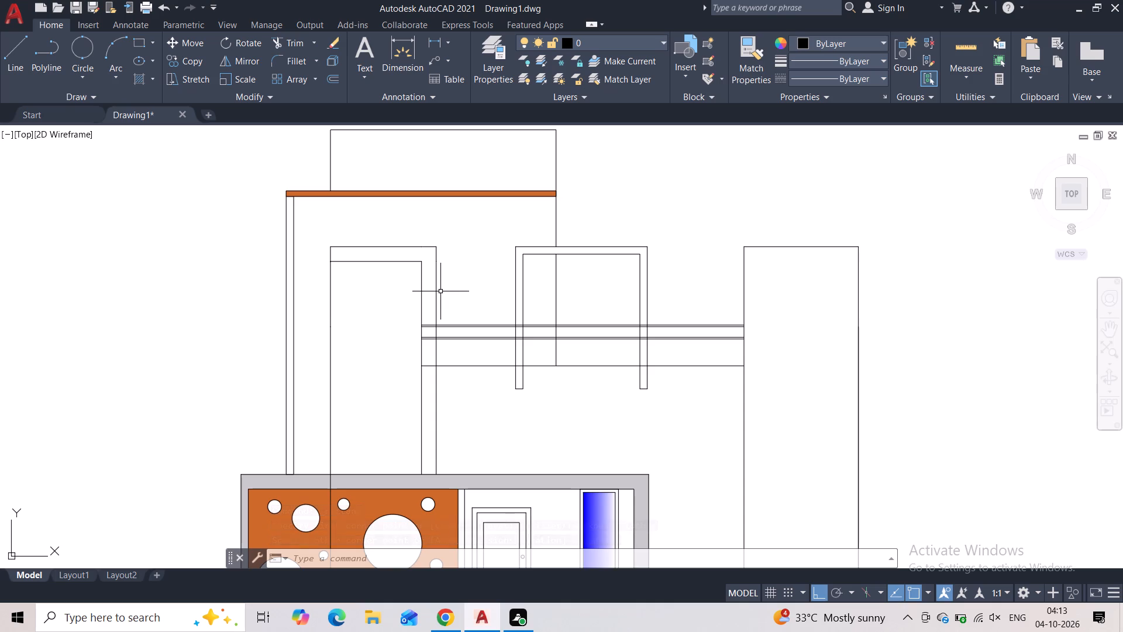
{"action": "scroll", "coordinate": [452, 251], "scroll_direction": "down", "scroll_amount": 1}
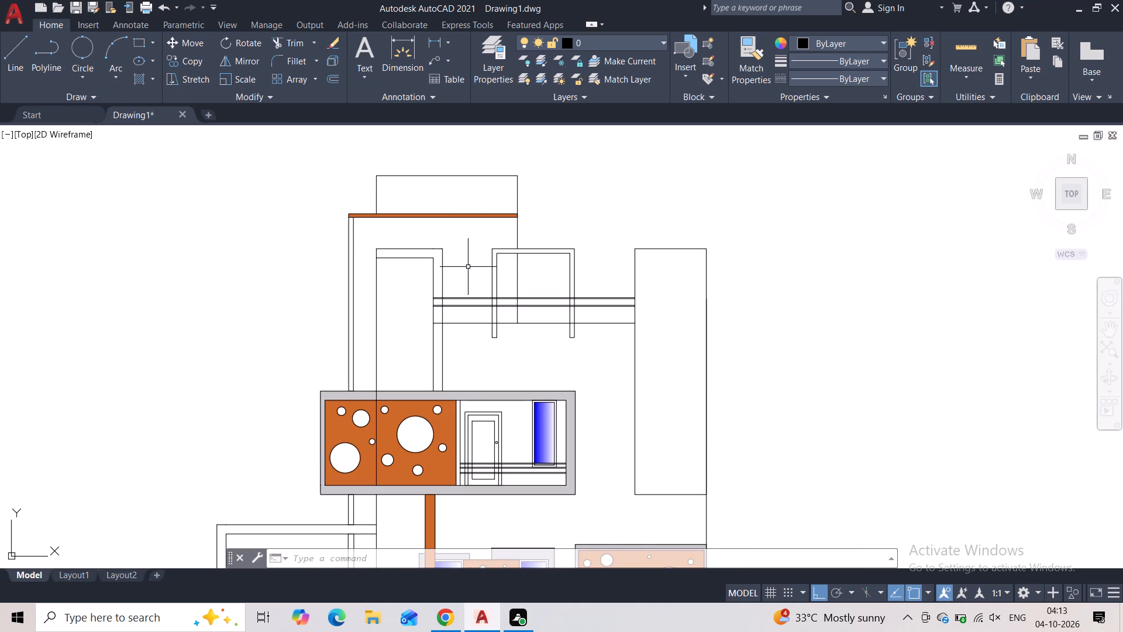
{"action": "left_click", "coordinate": [137, 42]}
{"action": "left_click", "coordinate": [645, 267]}
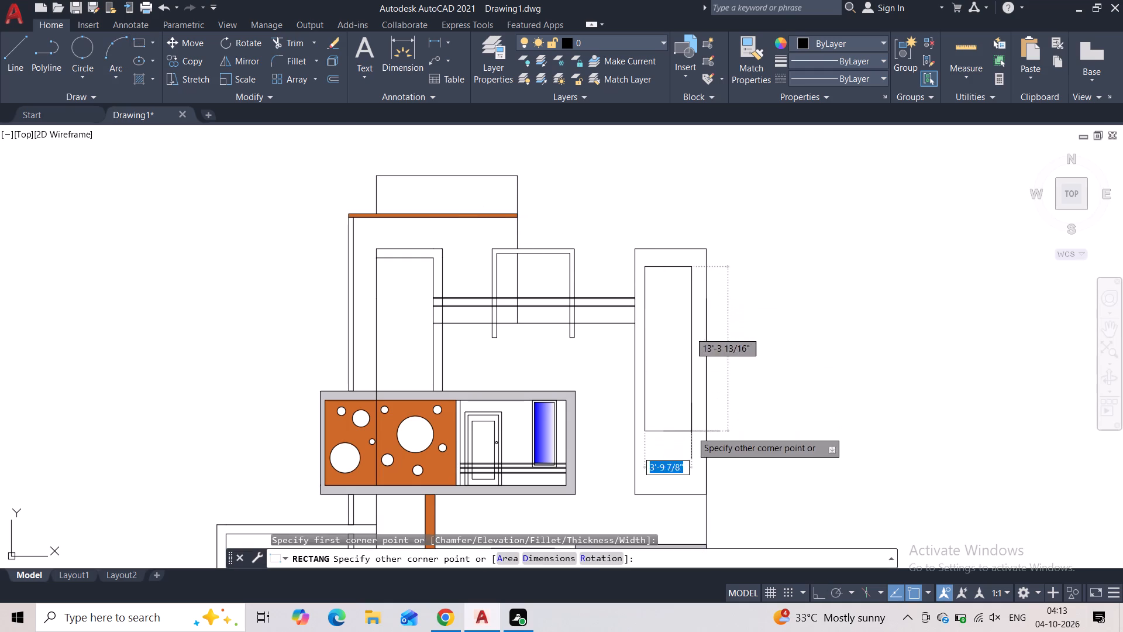
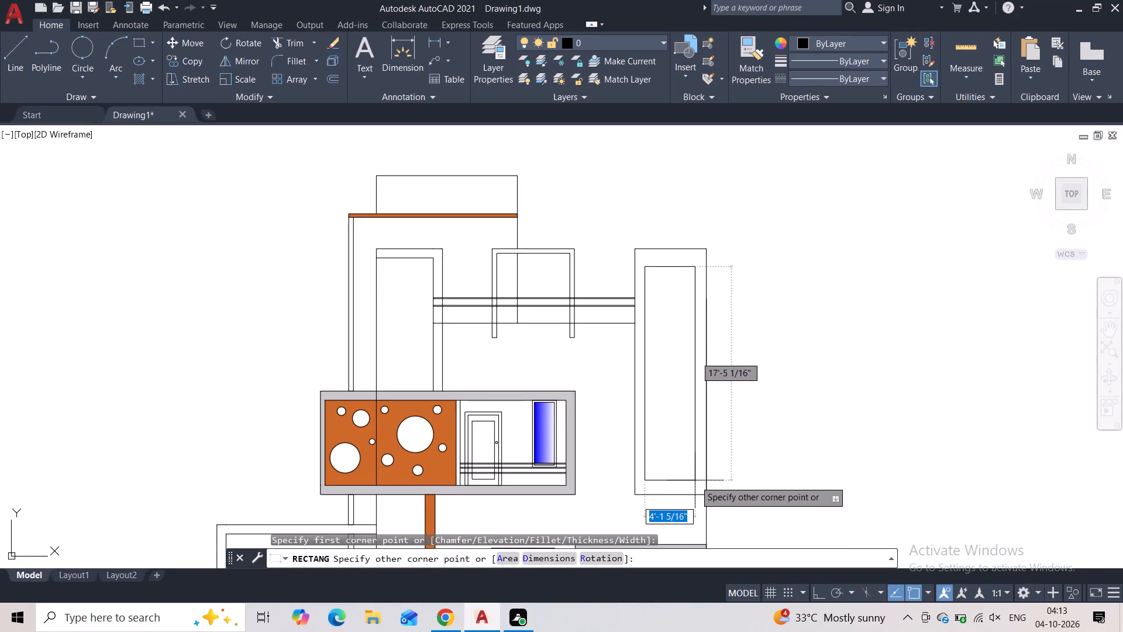
Complete the inner rectangle of the tall right-hand tower at about 4'-1" wide by 17'-5" high.
{"action": "left_click", "coordinate": [695, 480]}
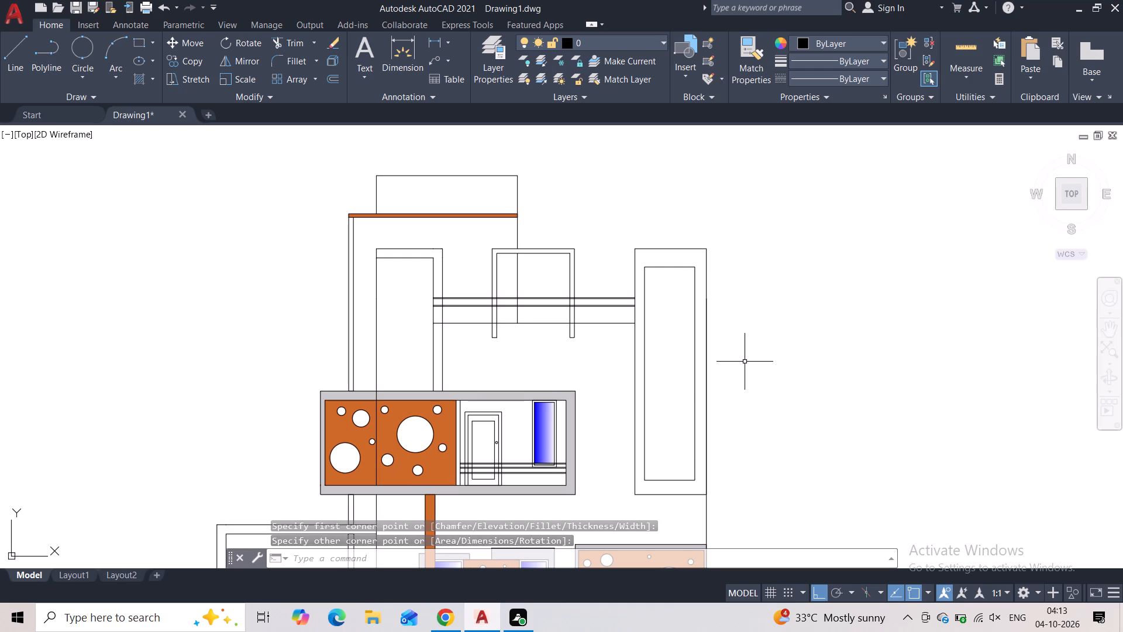
Draw a small window rectangle about 2'-7" wide by 2'-9" high inside the lower part of the tower's inner rectangle.
{"action": "middle_click_drag", "start_coordinate": [604, 382], "coordinate": [569, 260]}
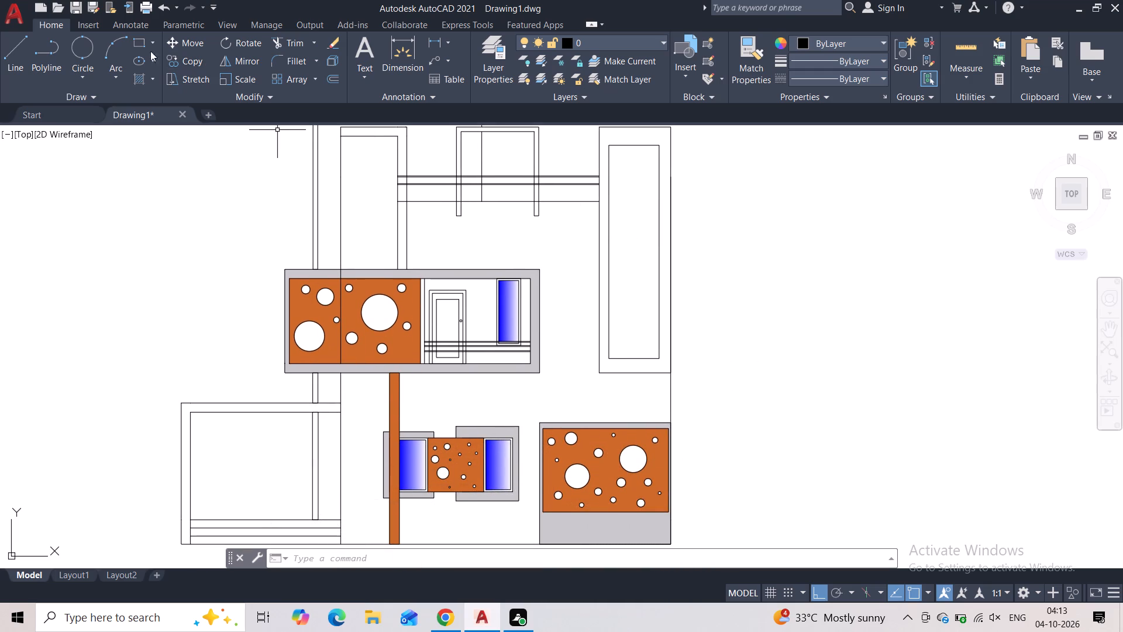
{"action": "left_click", "coordinate": [138, 46]}
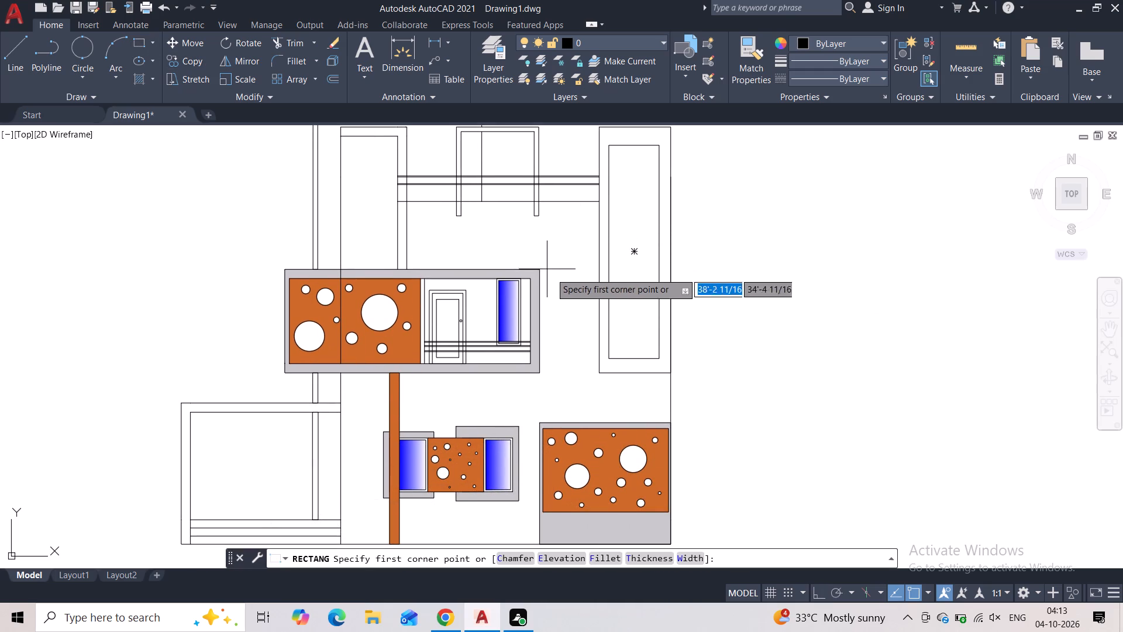
{"action": "left_click", "coordinate": [618, 277]}
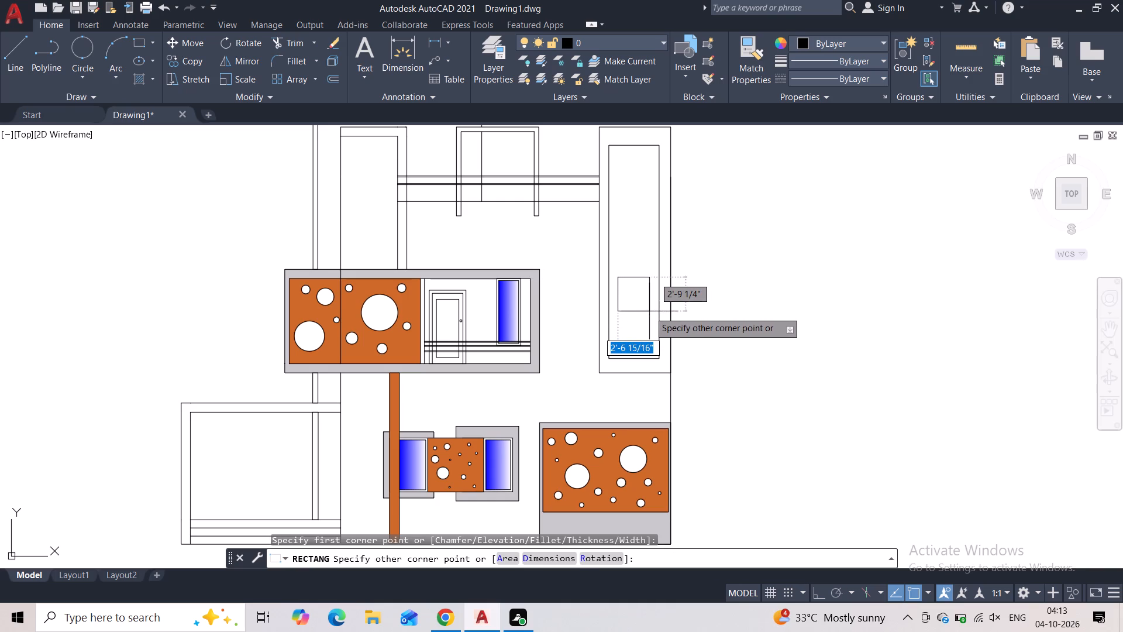
{"action": "left_click", "coordinate": [650, 311]}
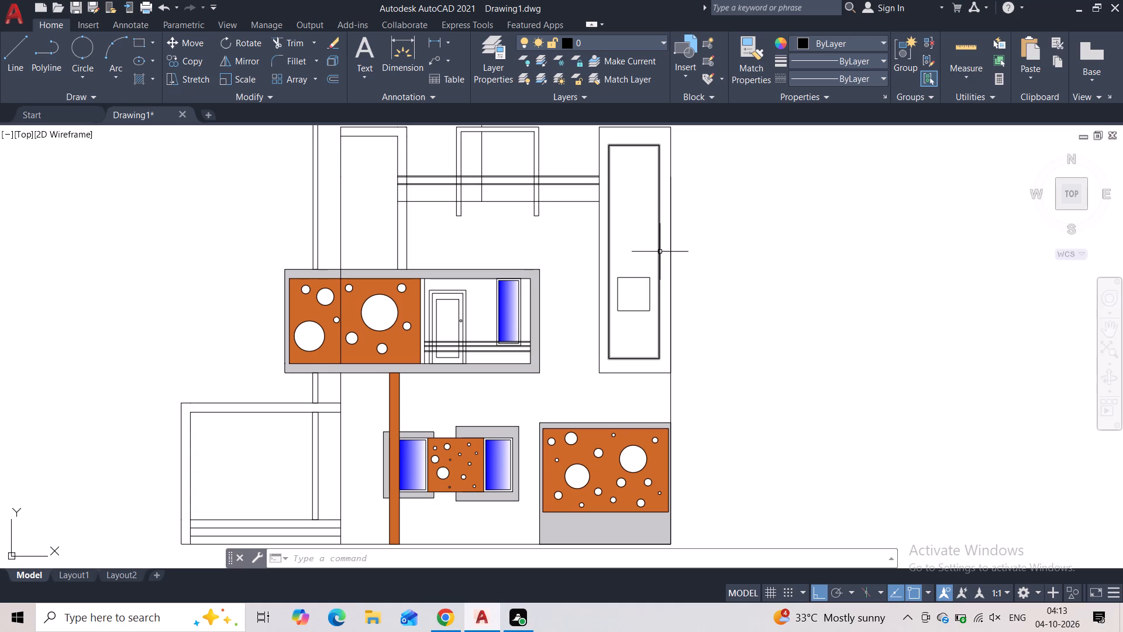
Offset the small window rectangle in the right-hand tower 2" outward as a frame.
{"action": "left_click", "coordinate": [640, 268]}
{"action": "left_click", "coordinate": [633, 315]}
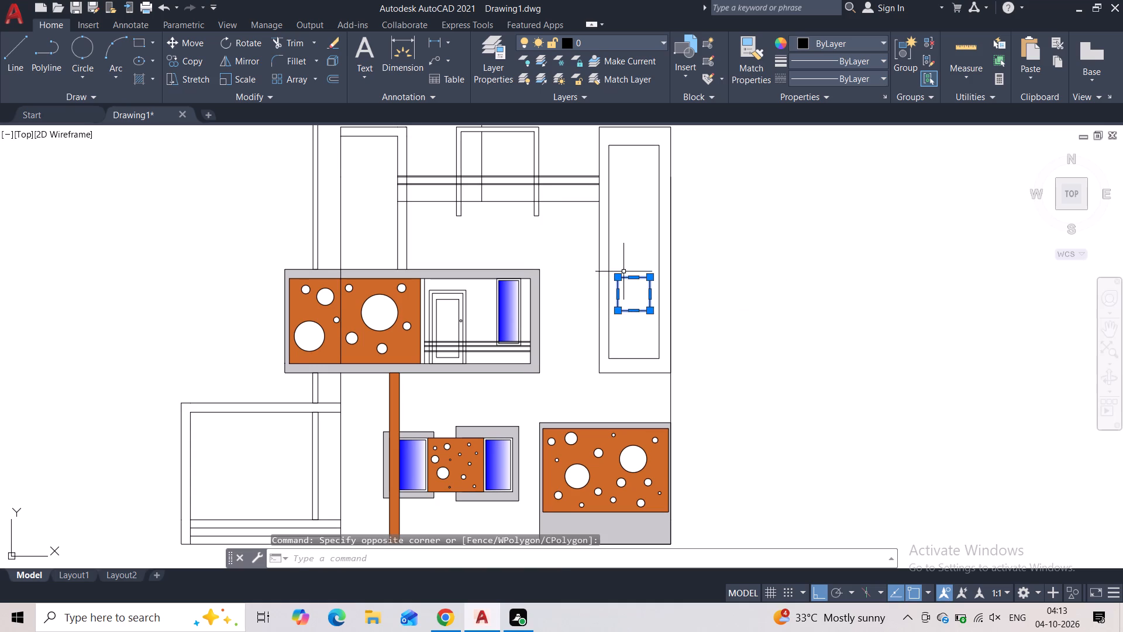
{"action": "left_click", "coordinate": [342, 77]}
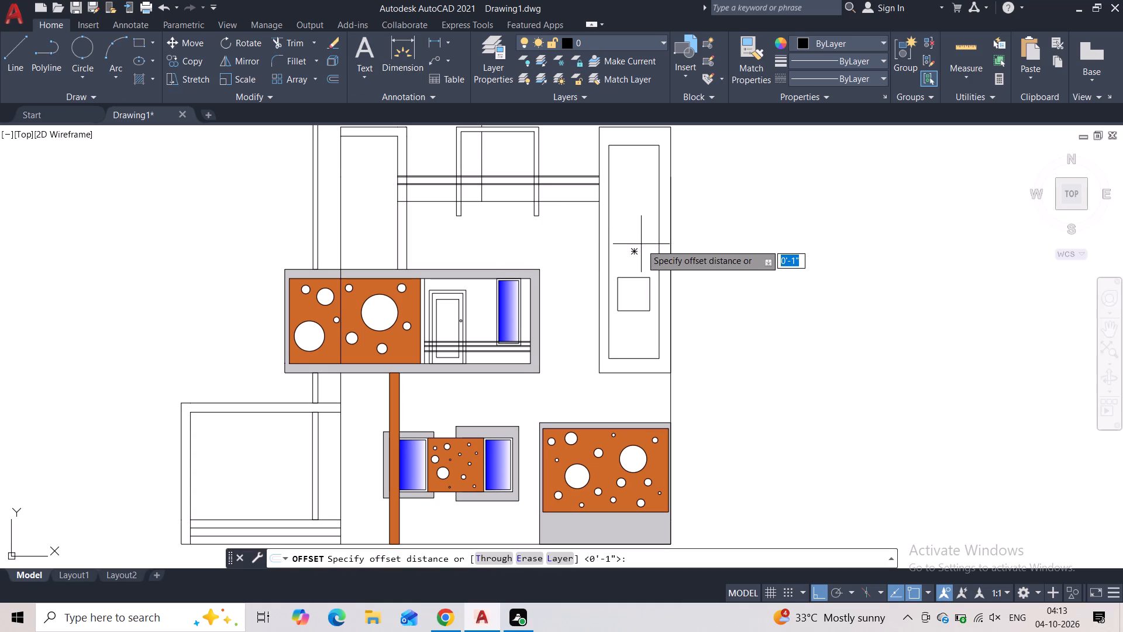
{"action": "type", "text": "2\""}
{"action": "key", "text": "Return"}
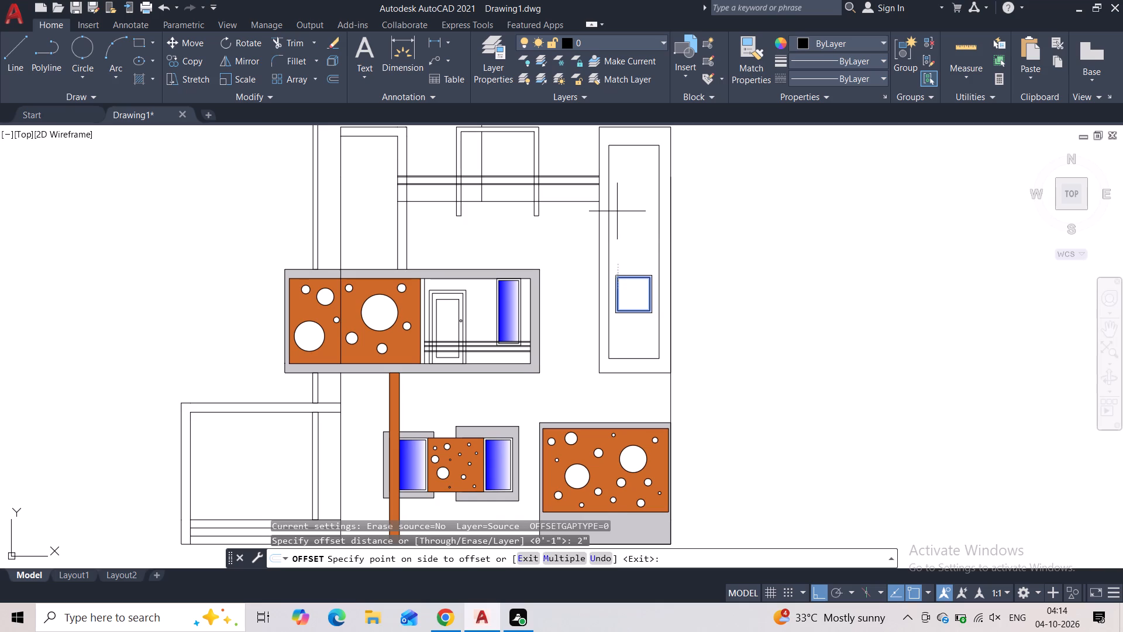
{"action": "left_click", "coordinate": [617, 211]}
{"action": "key", "text": "Escape"}
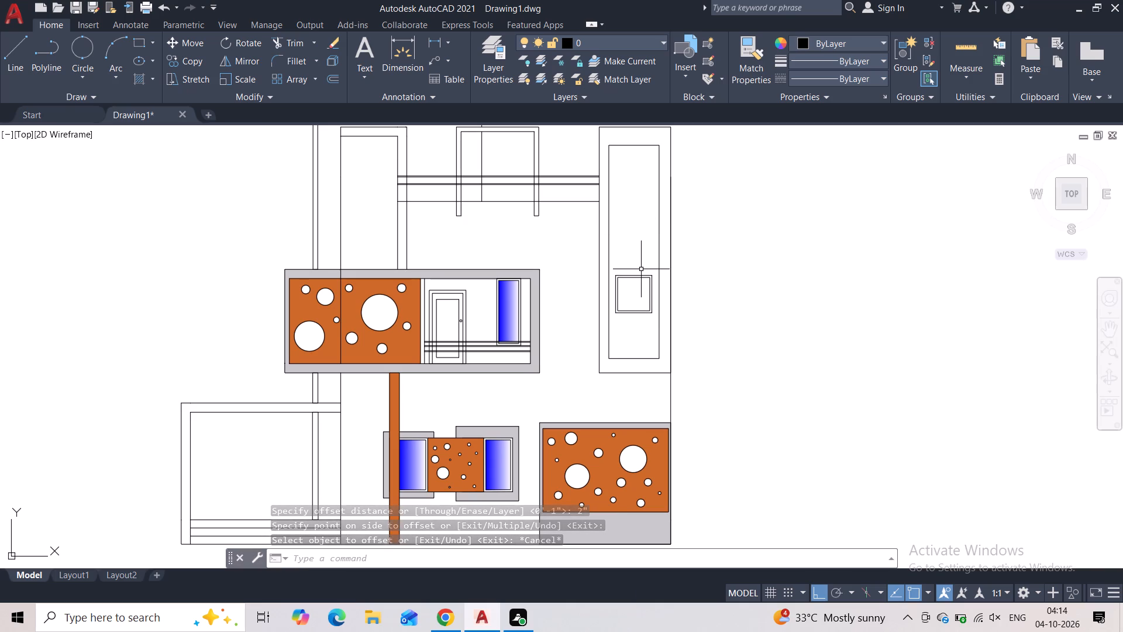
Hatch the inside of the small tower window with a gradient fill from blue to 255,255,255.
{"action": "key", "text": "h"}
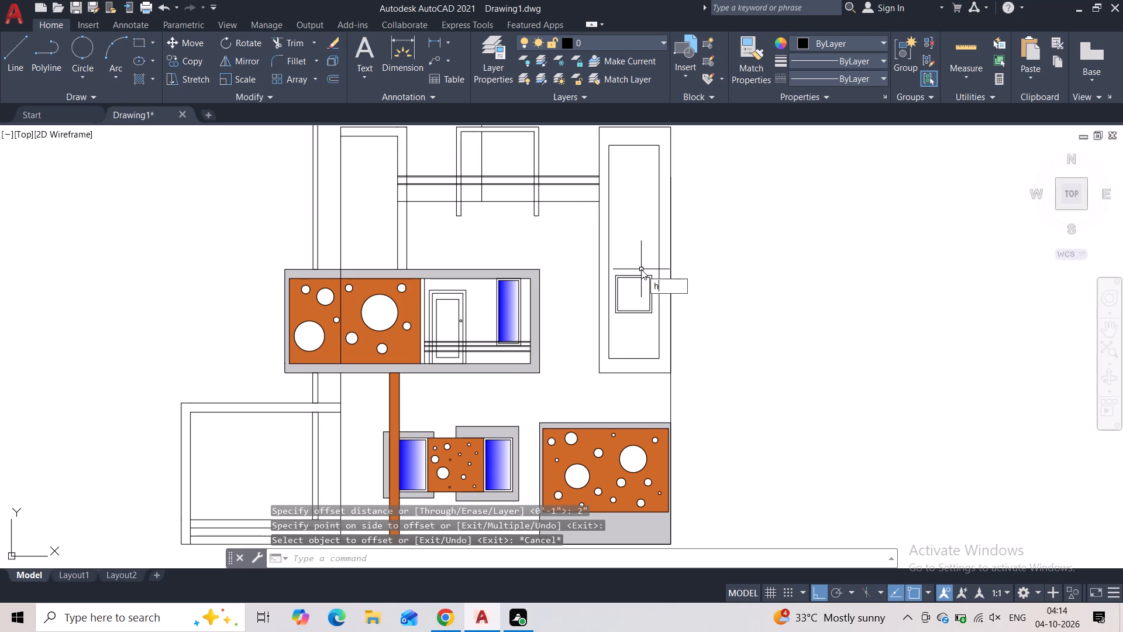
{"action": "left_click", "coordinate": [662, 304]}
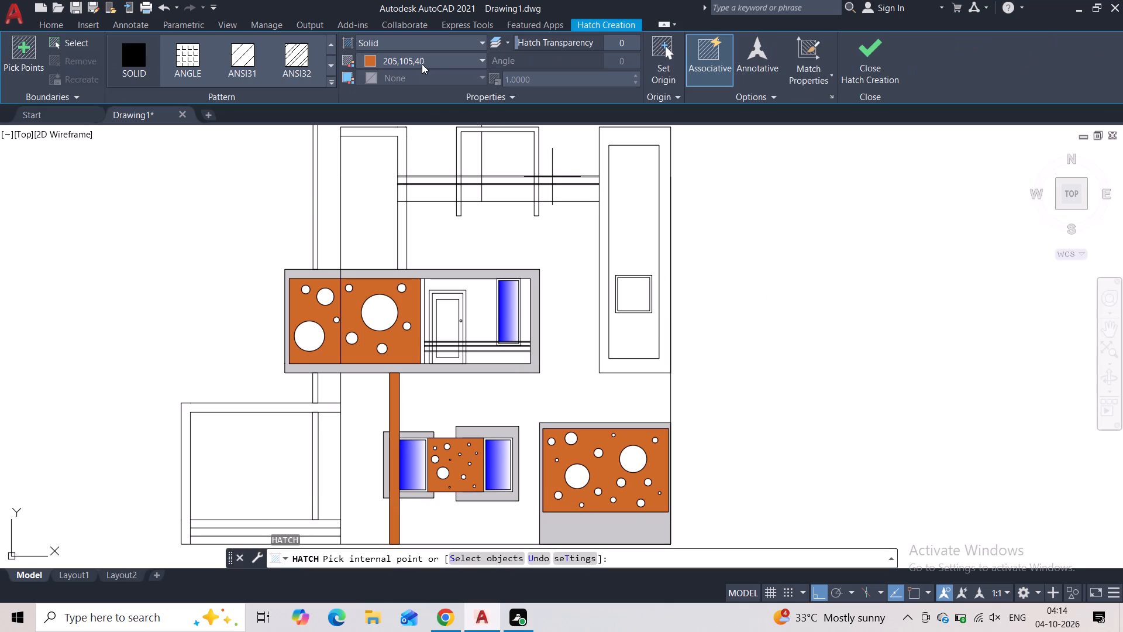
{"action": "left_click", "coordinate": [413, 36]}
{"action": "left_click", "coordinate": [398, 77]}
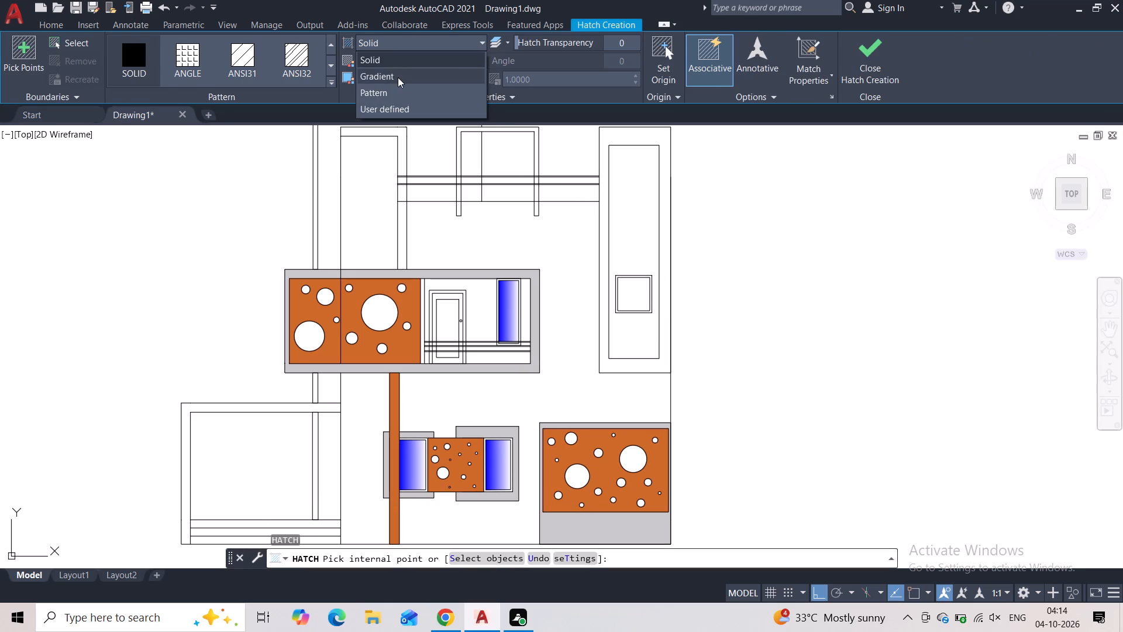
{"action": "left_click", "coordinate": [629, 288]}
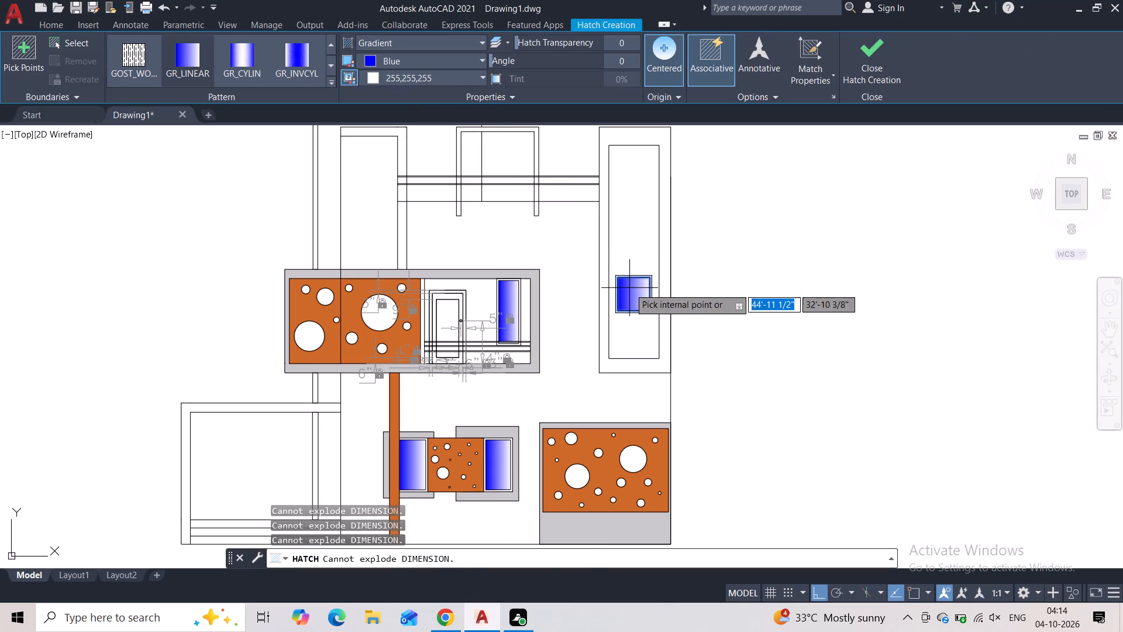
{"action": "left_click", "coordinate": [724, 230]}
{"action": "left_click", "coordinate": [714, 216]}
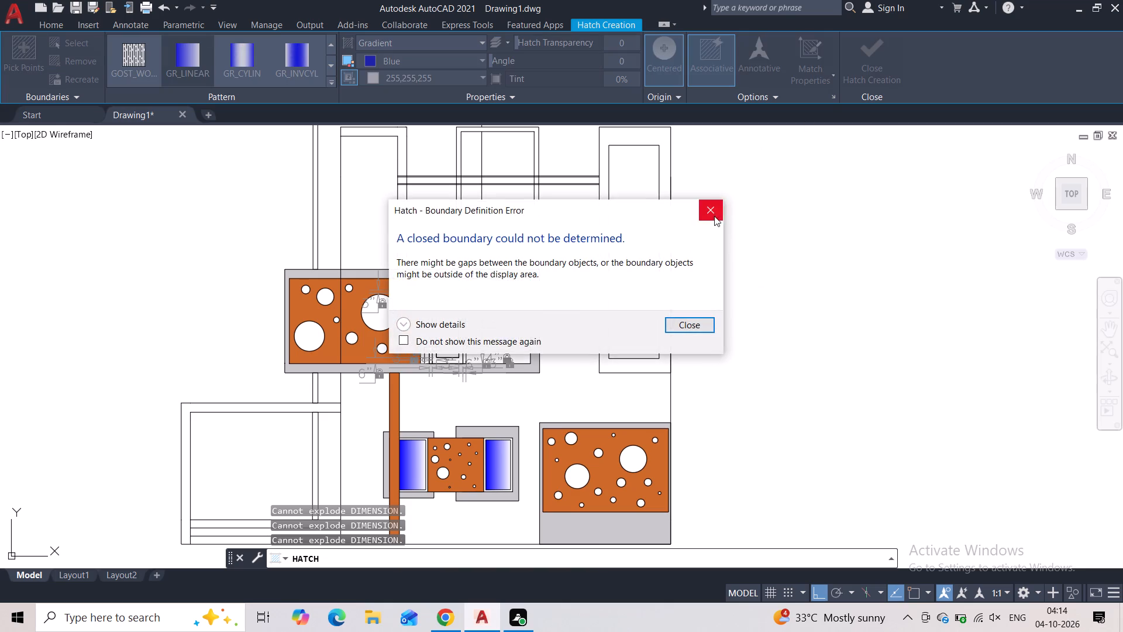
{"action": "left_click", "coordinate": [851, 62]}
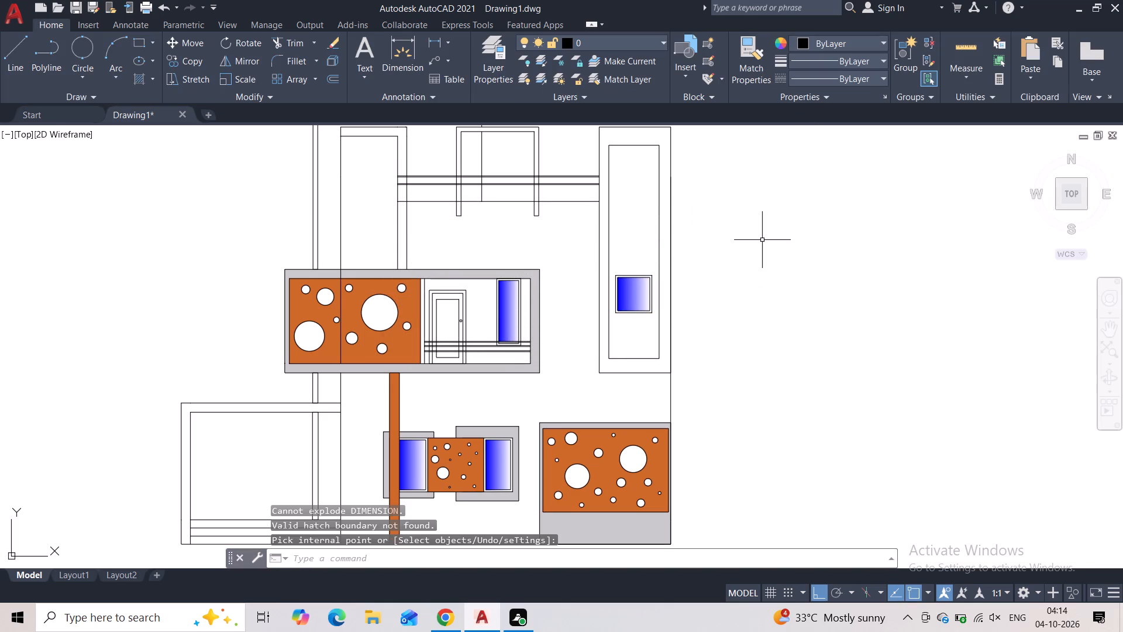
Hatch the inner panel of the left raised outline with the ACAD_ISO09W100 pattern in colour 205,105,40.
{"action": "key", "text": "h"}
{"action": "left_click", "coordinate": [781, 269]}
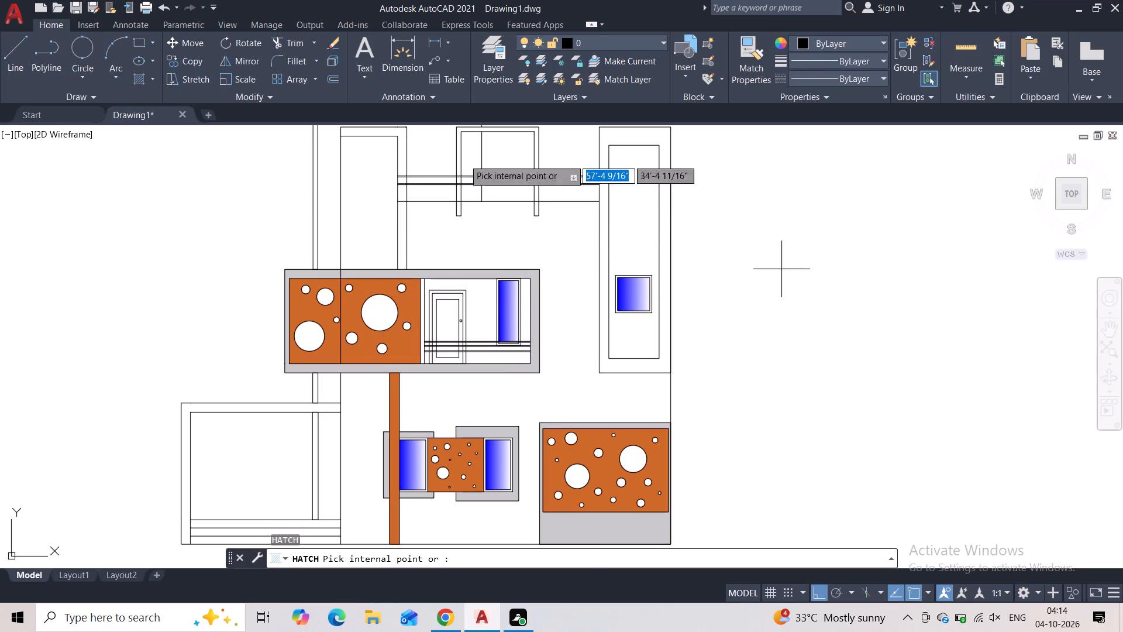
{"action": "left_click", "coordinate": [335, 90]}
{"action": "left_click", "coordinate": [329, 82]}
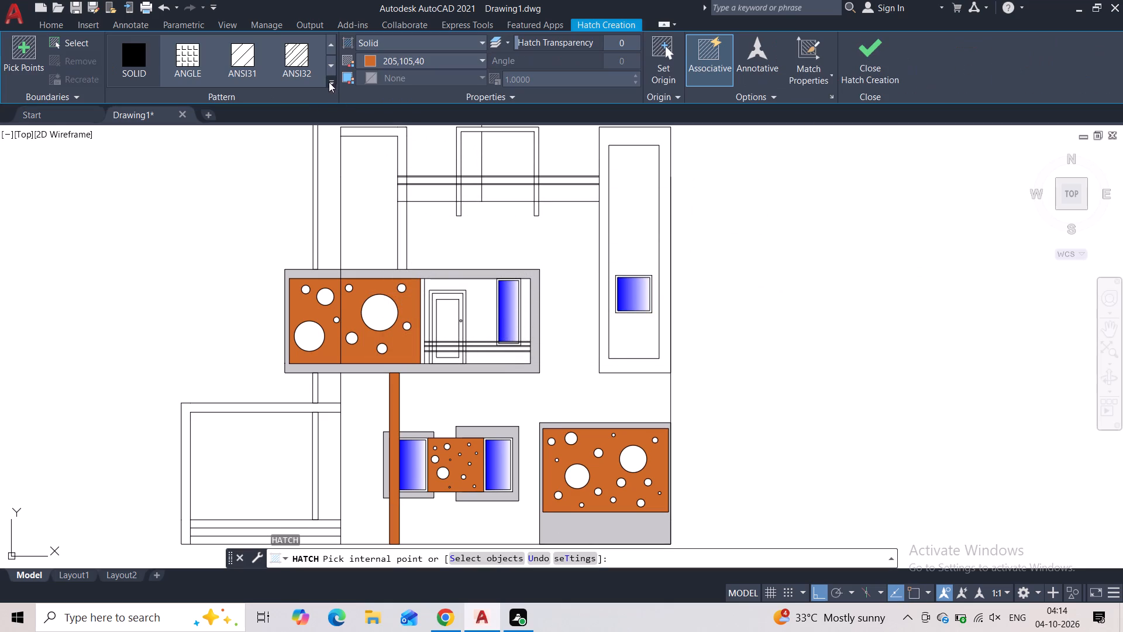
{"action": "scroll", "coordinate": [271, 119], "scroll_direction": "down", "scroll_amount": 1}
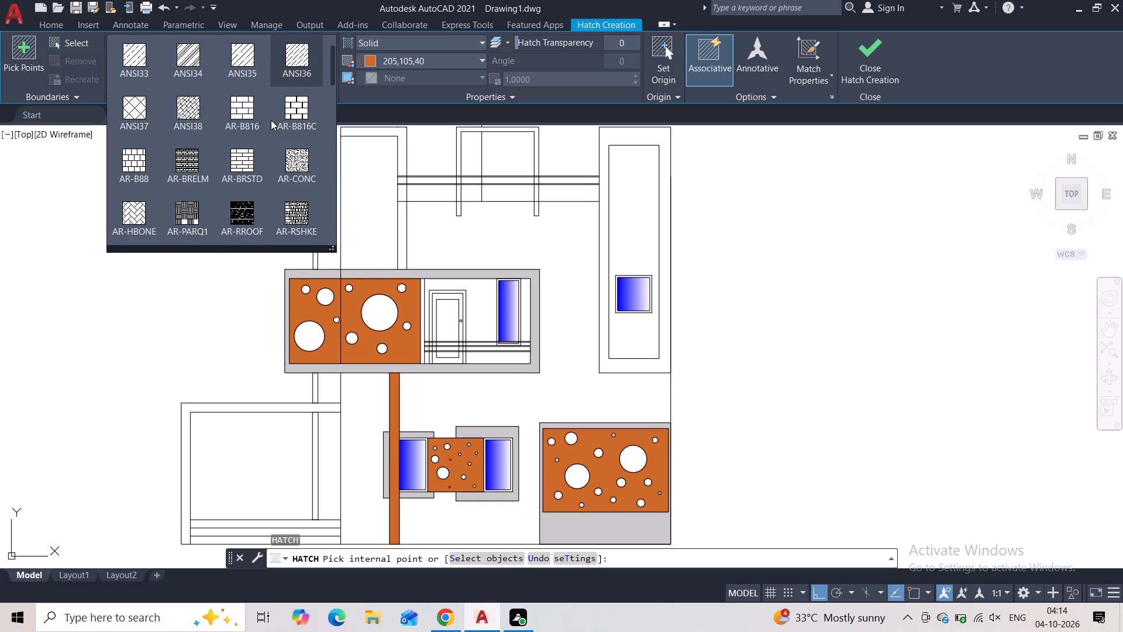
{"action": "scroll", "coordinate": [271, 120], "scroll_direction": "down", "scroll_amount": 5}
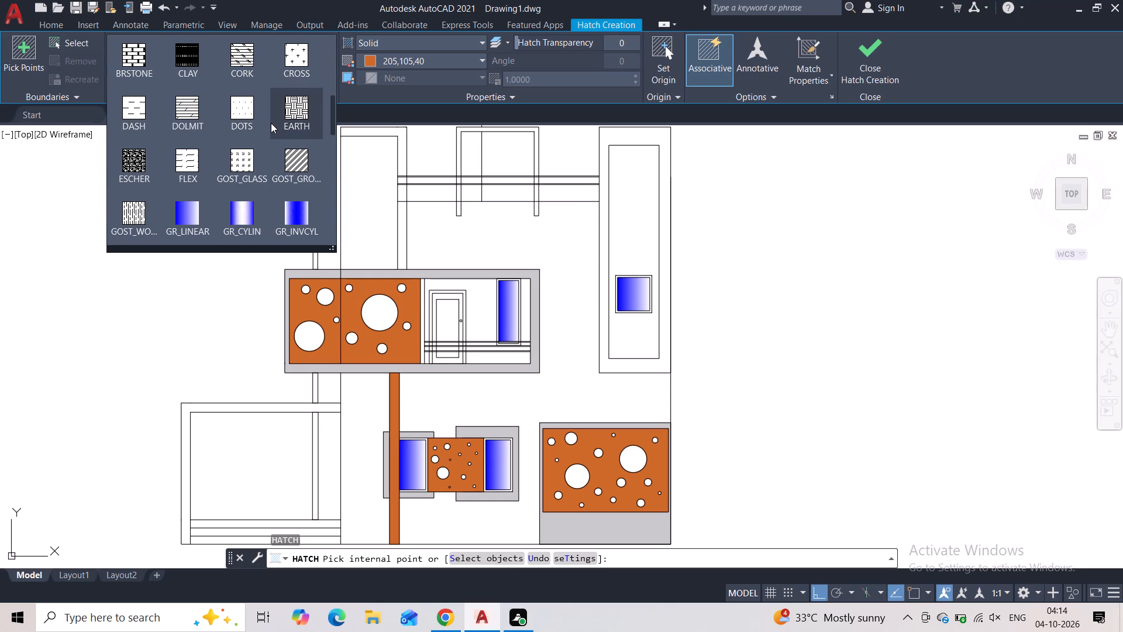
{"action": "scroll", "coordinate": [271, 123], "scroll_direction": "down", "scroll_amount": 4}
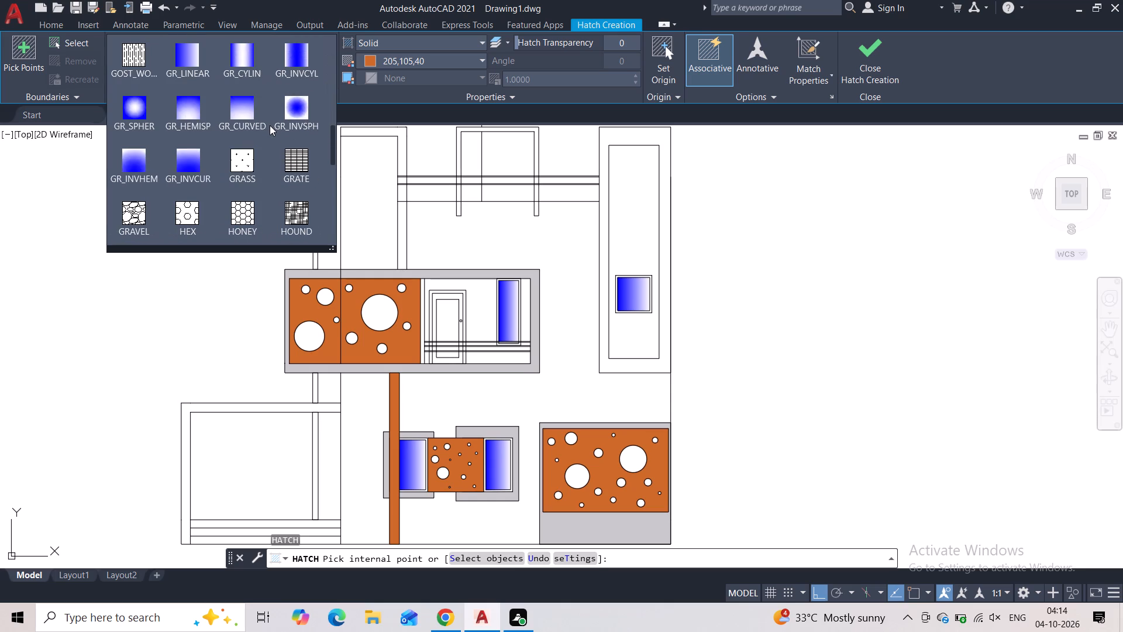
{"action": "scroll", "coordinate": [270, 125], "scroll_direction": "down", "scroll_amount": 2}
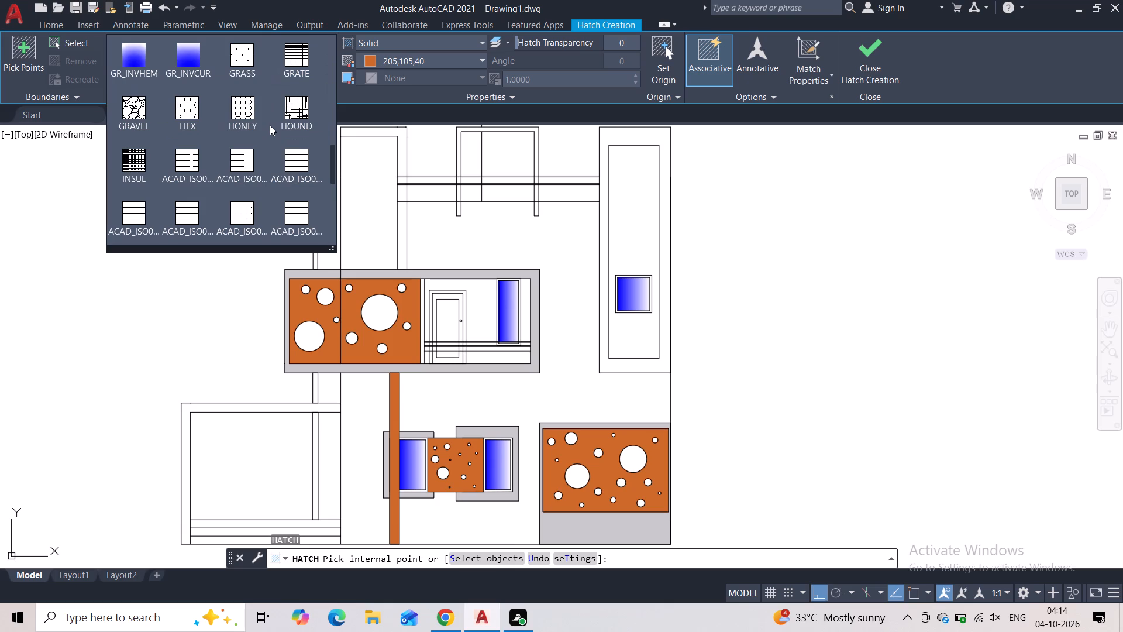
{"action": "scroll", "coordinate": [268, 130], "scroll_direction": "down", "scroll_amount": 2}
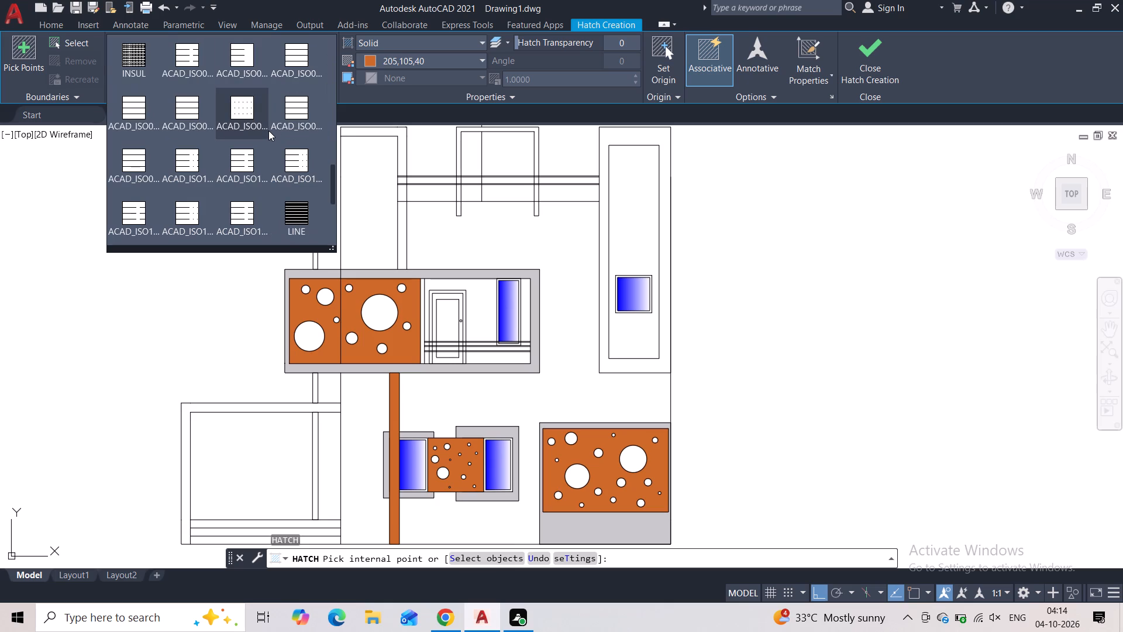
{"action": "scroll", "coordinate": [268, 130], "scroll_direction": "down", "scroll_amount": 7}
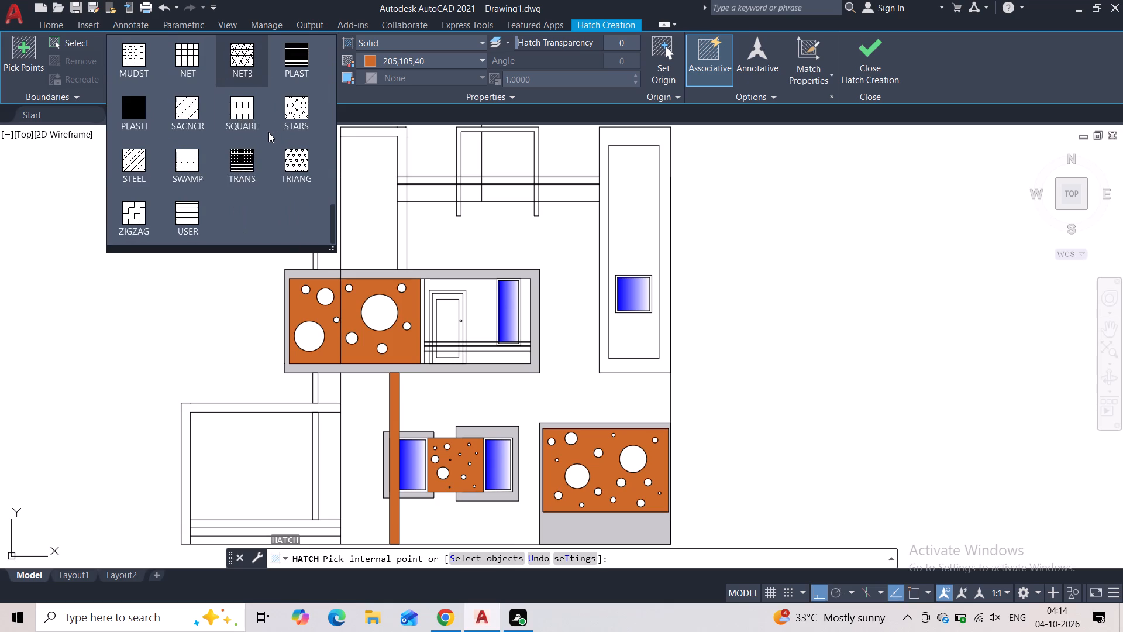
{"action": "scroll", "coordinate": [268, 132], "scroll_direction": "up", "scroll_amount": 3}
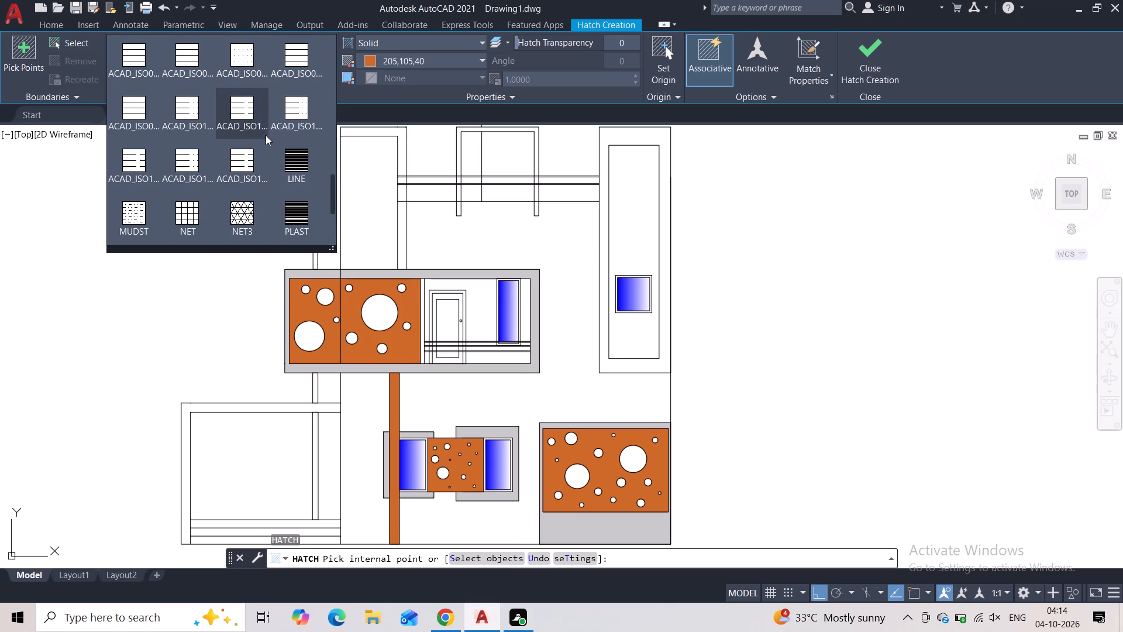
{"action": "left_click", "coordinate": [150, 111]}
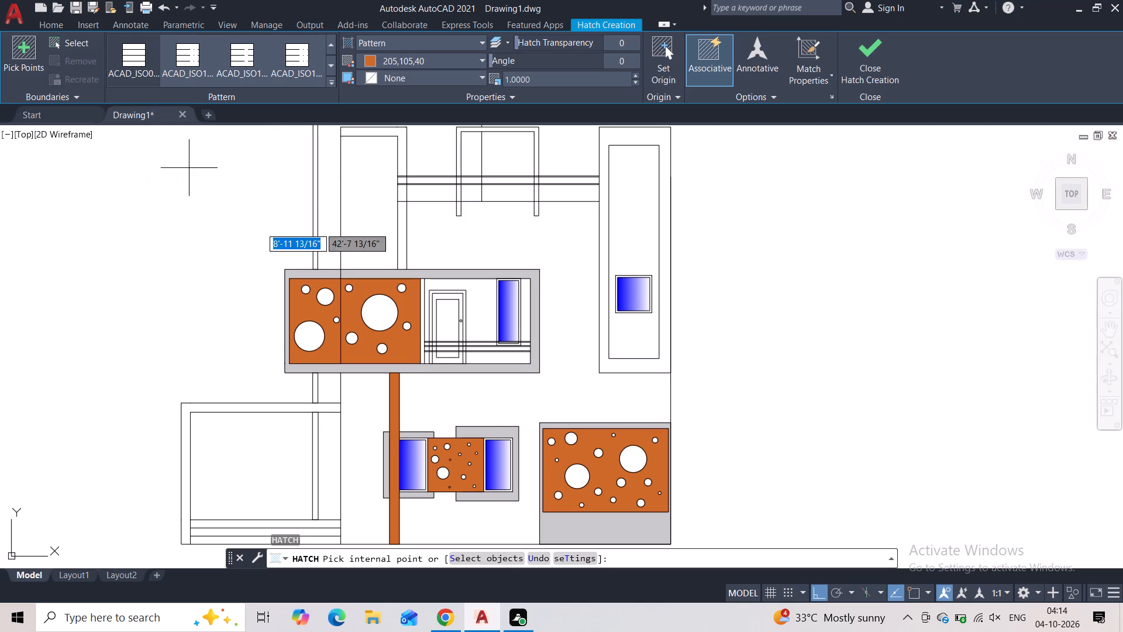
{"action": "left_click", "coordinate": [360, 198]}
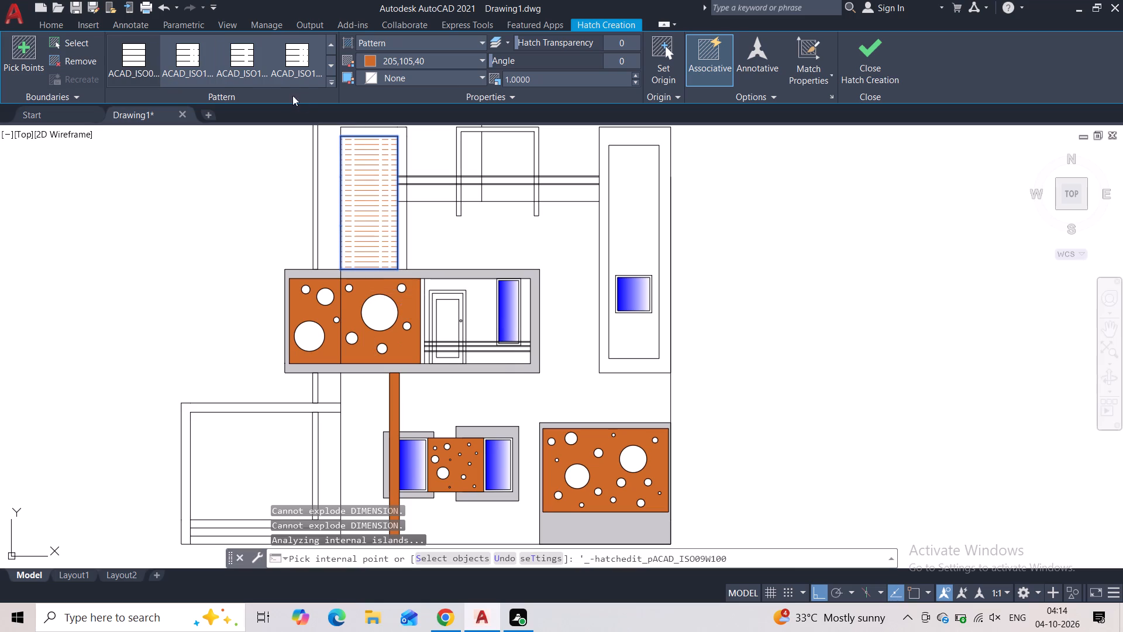
Preview other hatch patterns on the inner panel of the left raised outline, including the ISO, parquet and ANSI types.
{"action": "left_click", "coordinate": [330, 81]}
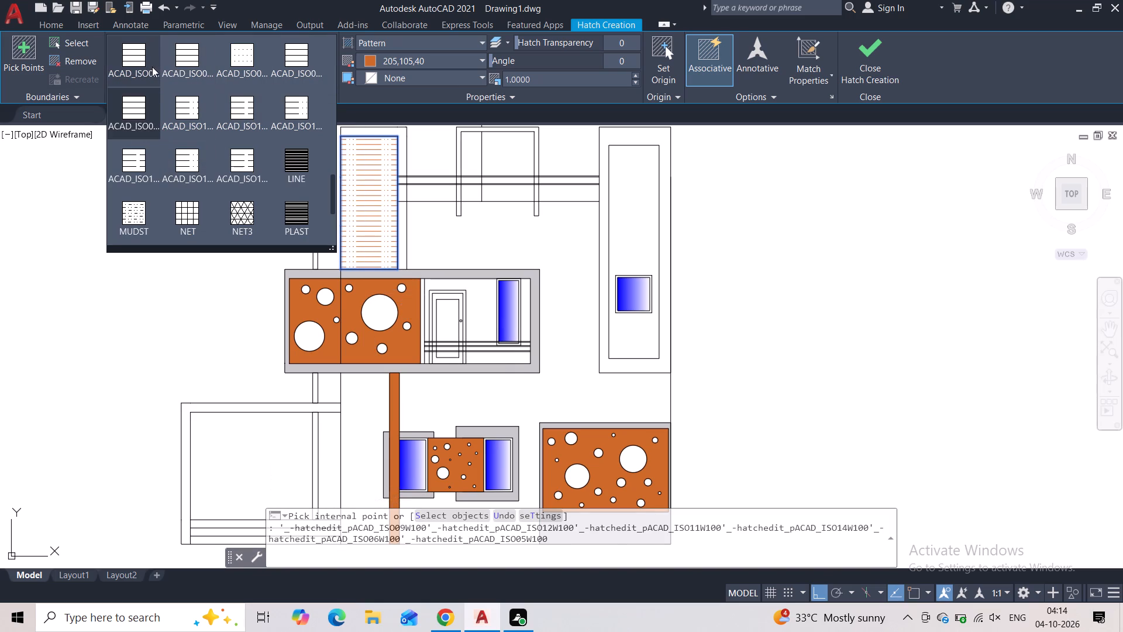
{"action": "scroll", "coordinate": [273, 63], "scroll_direction": "up", "scroll_amount": 2}
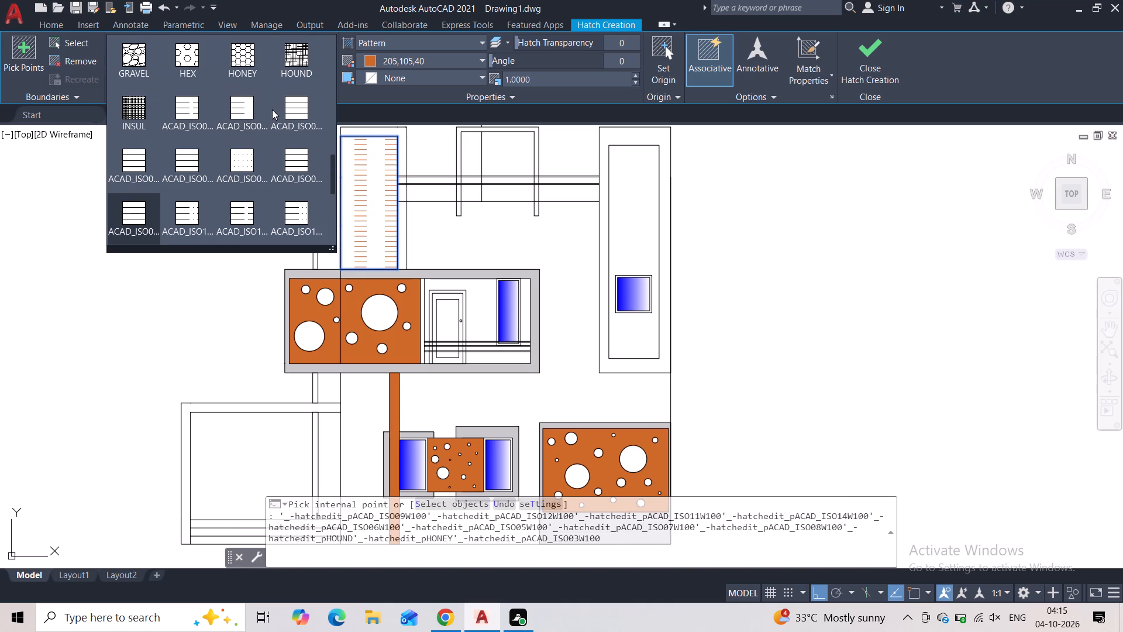
{"action": "scroll", "coordinate": [274, 109], "scroll_direction": "up", "scroll_amount": 6}
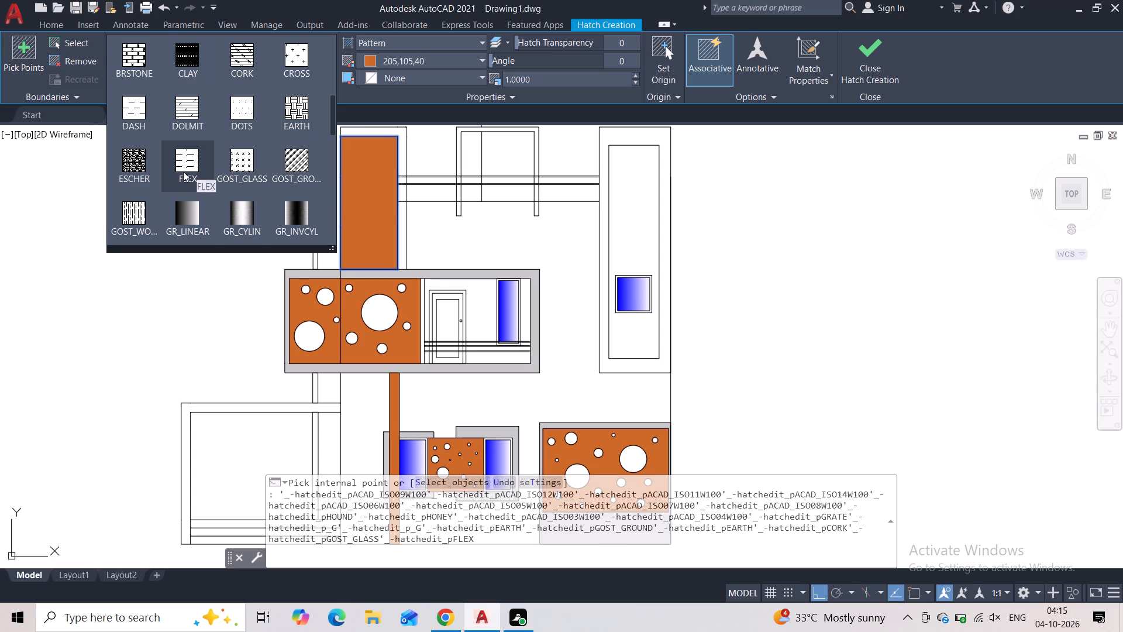
{"action": "scroll", "coordinate": [183, 171], "scroll_direction": "up", "scroll_amount": 4}
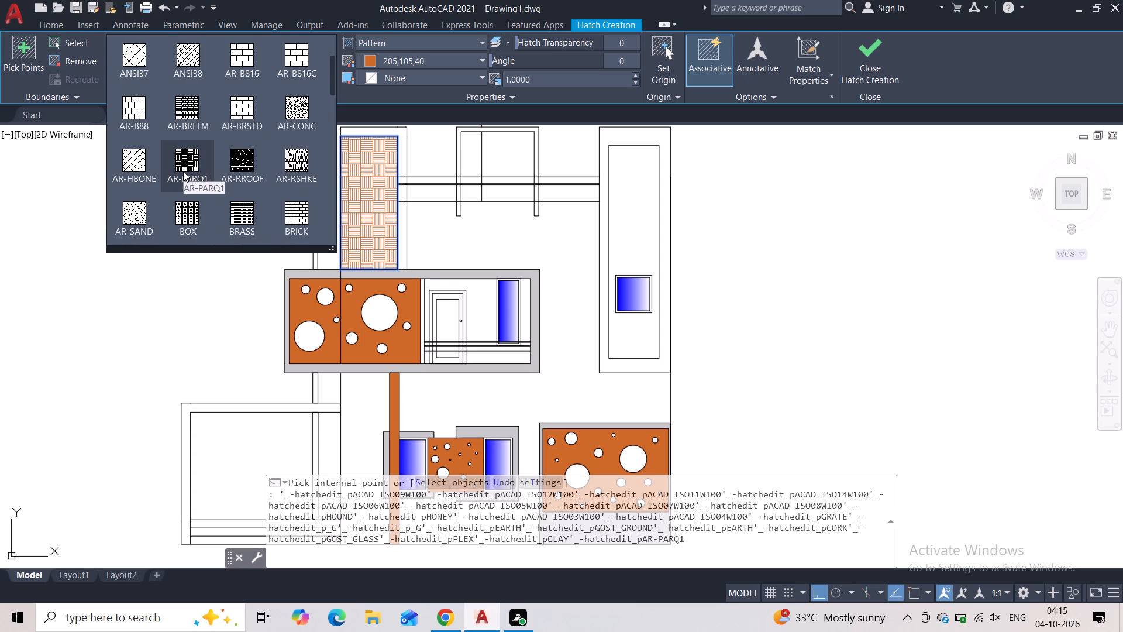
{"action": "scroll", "coordinate": [183, 171], "scroll_direction": "up", "scroll_amount": 4}
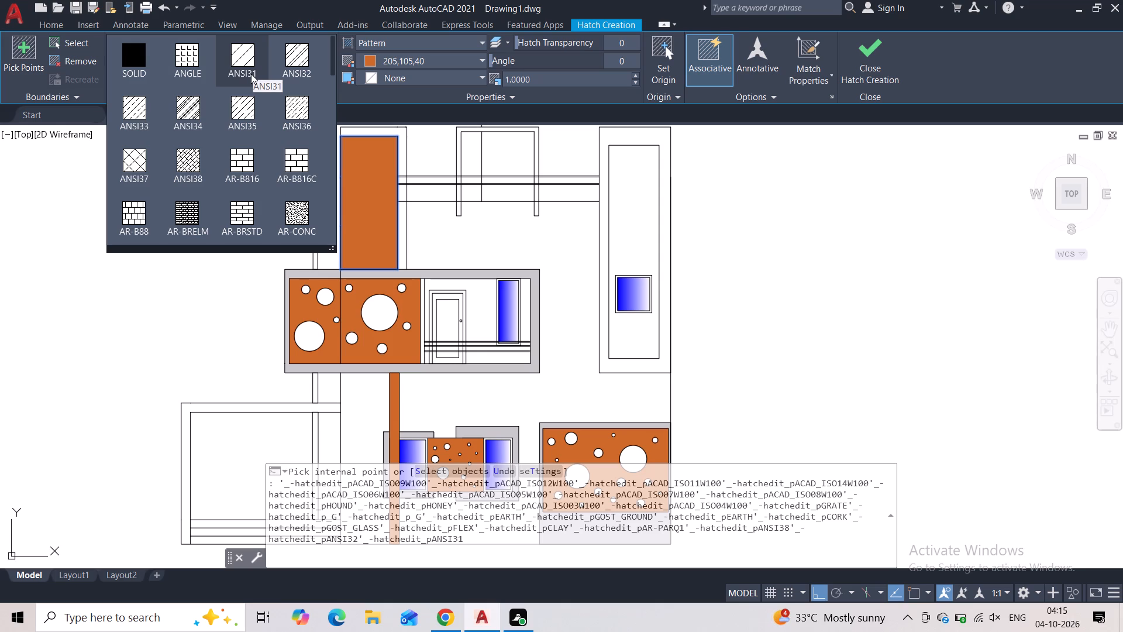
{"action": "key", "text": "Escape"}
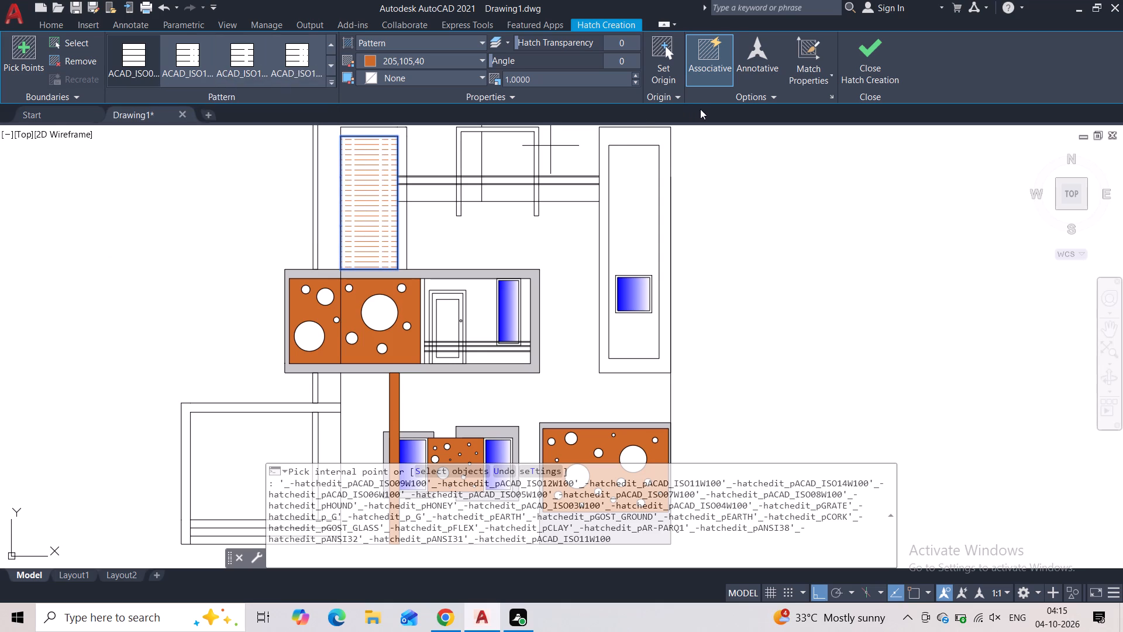
{"action": "key", "text": "Escape"}
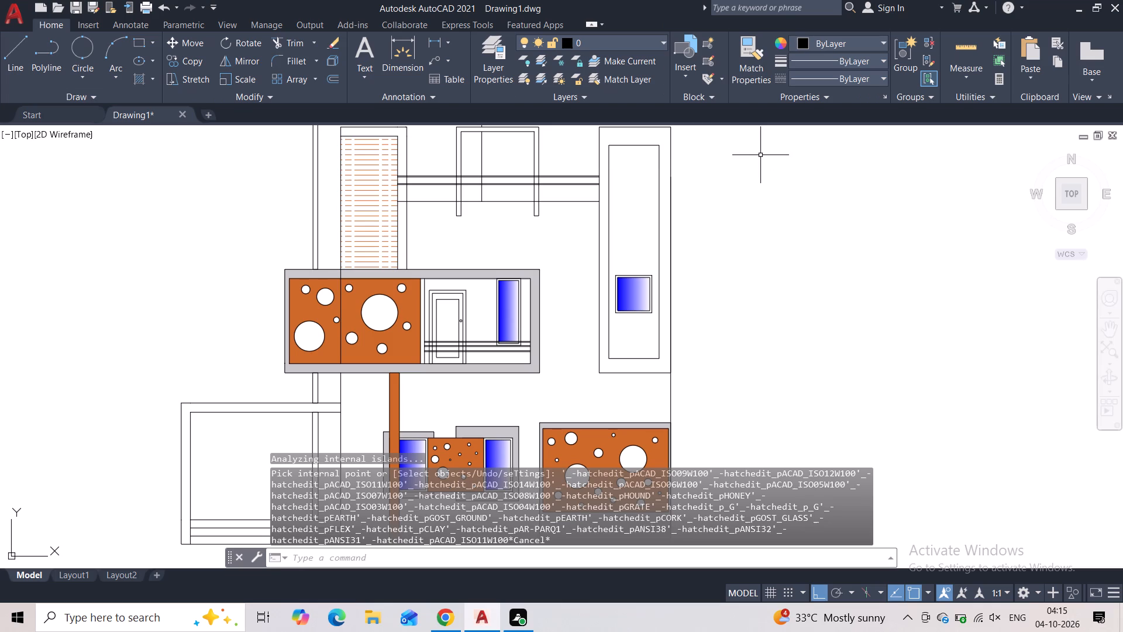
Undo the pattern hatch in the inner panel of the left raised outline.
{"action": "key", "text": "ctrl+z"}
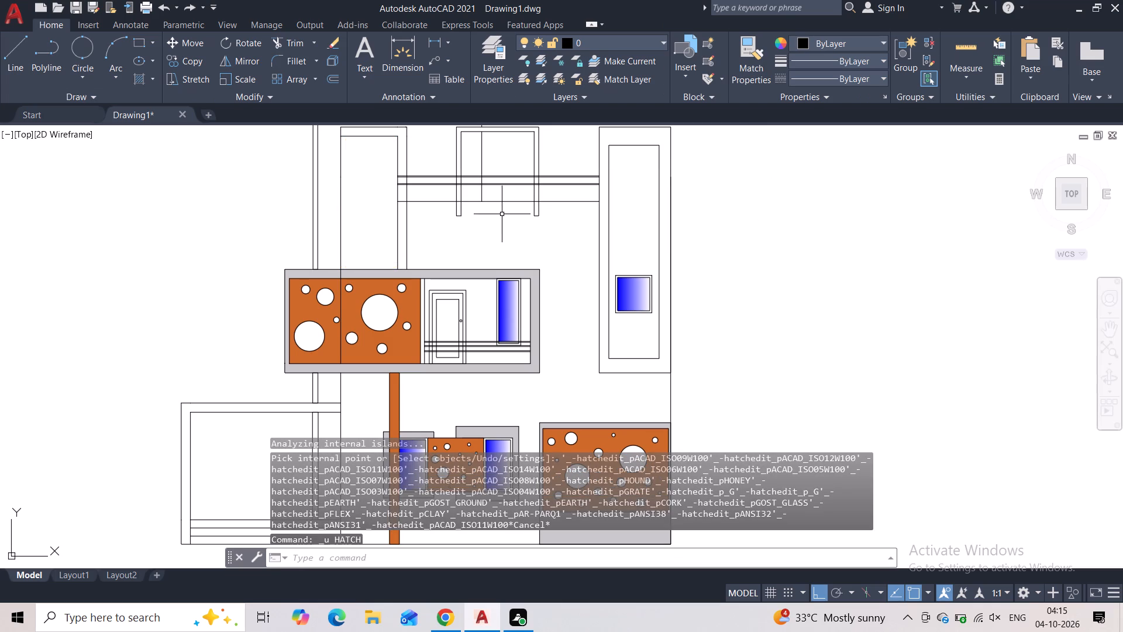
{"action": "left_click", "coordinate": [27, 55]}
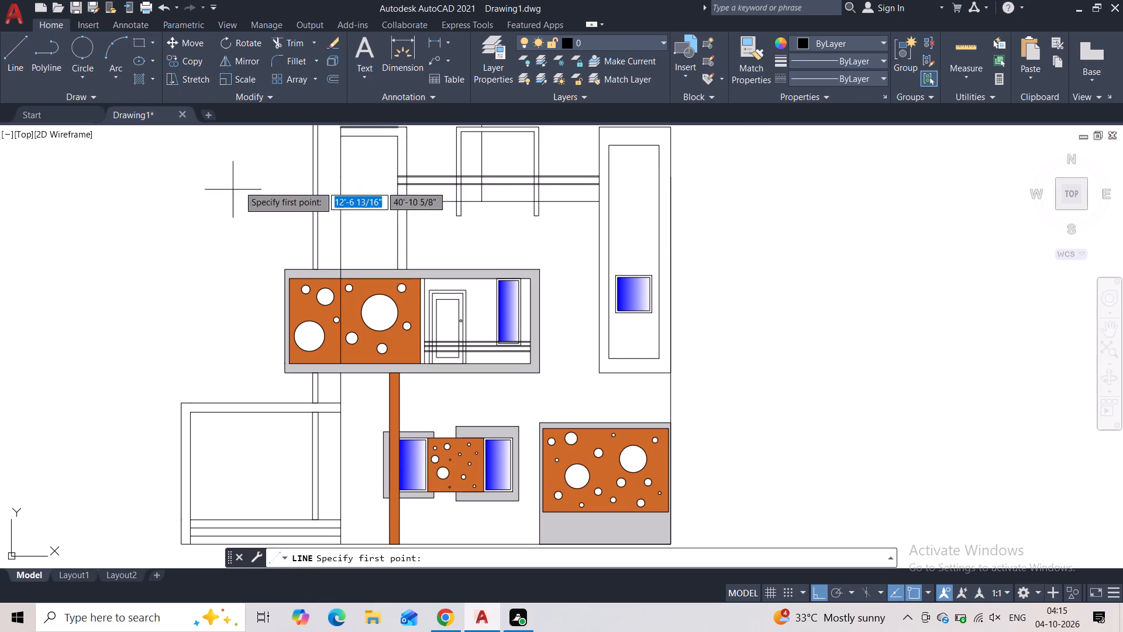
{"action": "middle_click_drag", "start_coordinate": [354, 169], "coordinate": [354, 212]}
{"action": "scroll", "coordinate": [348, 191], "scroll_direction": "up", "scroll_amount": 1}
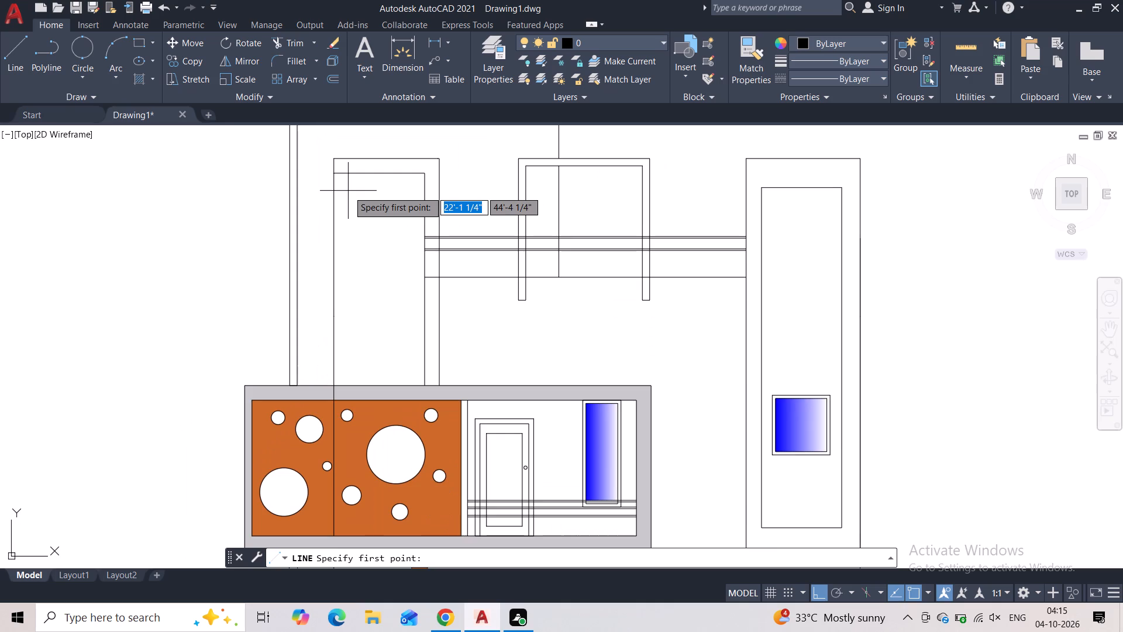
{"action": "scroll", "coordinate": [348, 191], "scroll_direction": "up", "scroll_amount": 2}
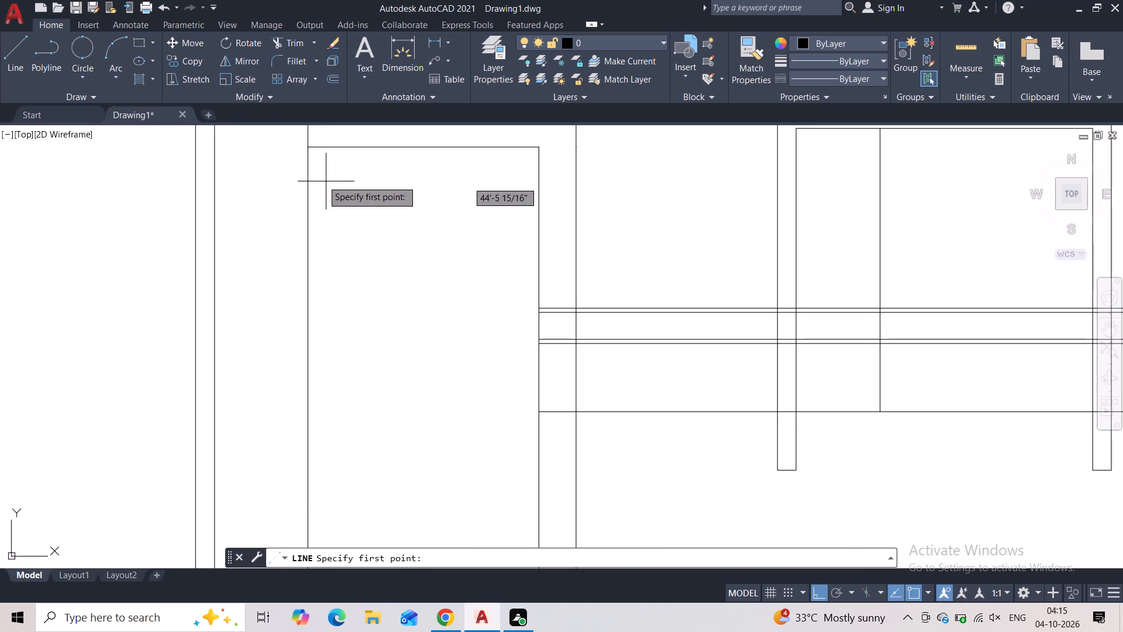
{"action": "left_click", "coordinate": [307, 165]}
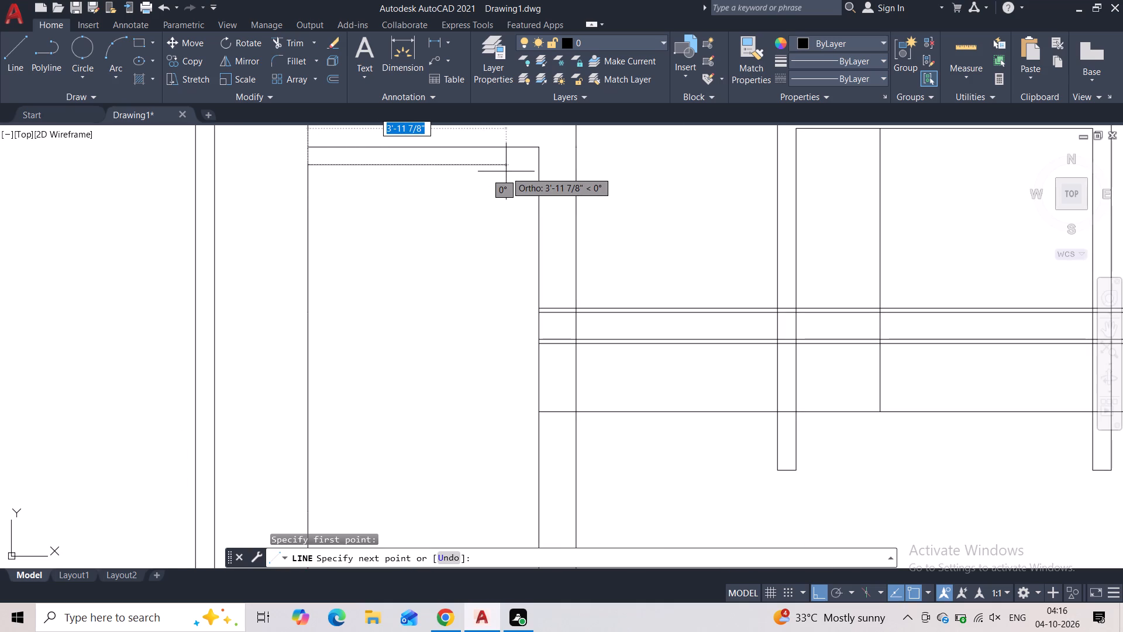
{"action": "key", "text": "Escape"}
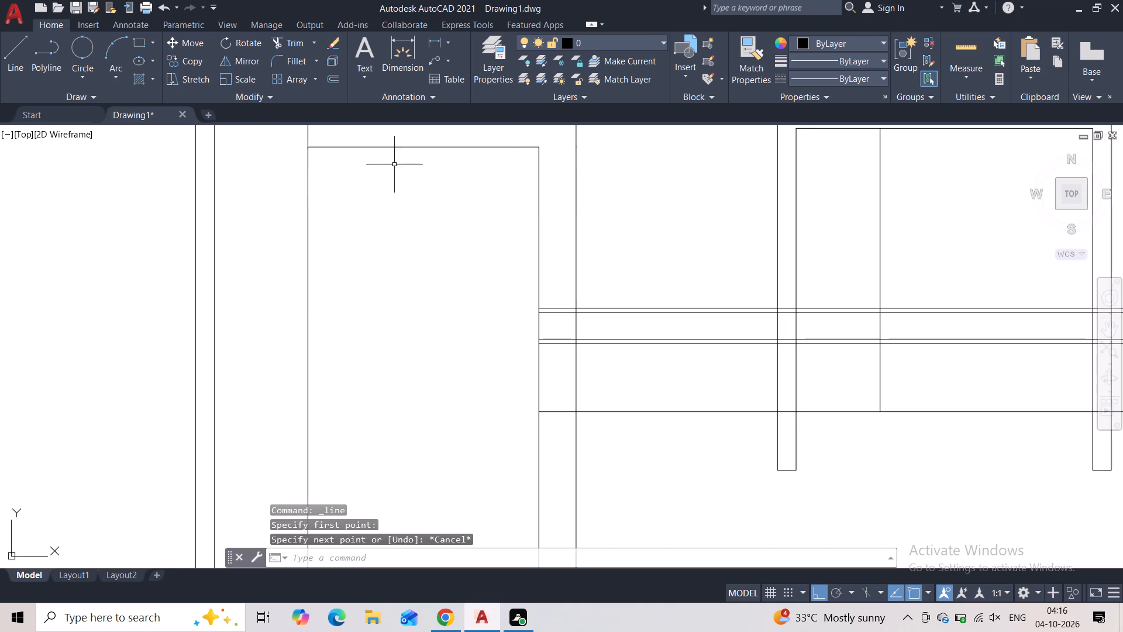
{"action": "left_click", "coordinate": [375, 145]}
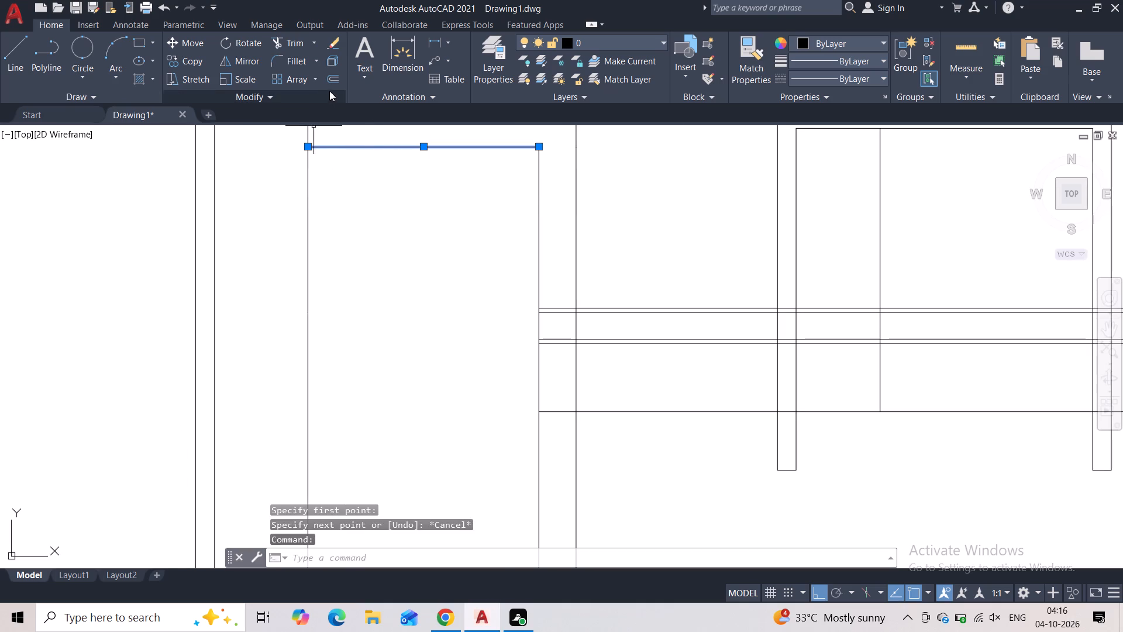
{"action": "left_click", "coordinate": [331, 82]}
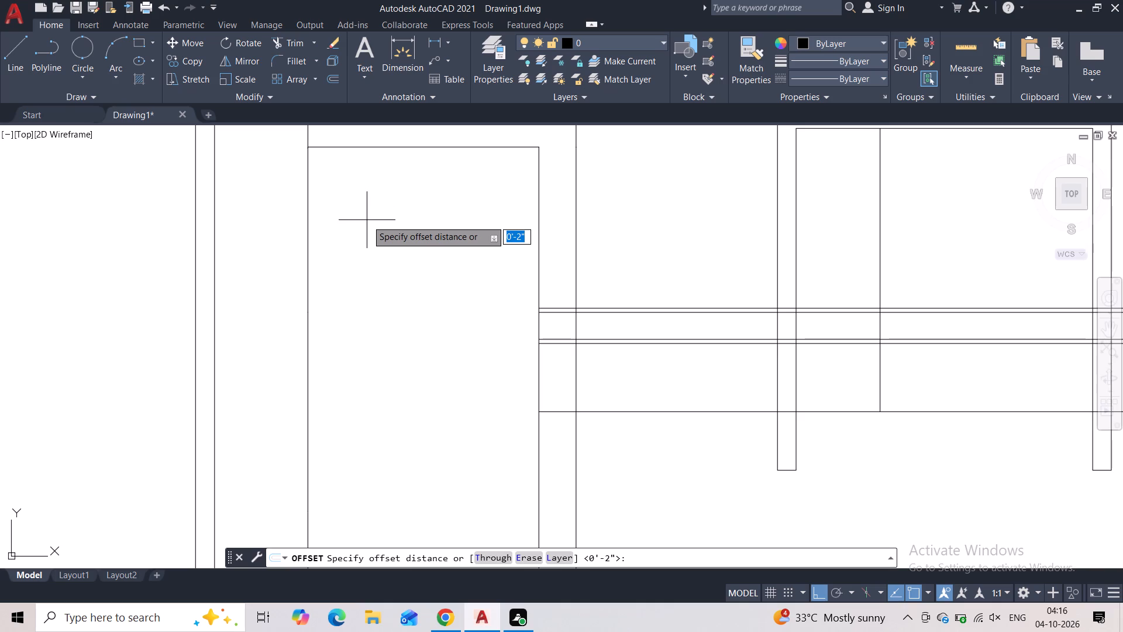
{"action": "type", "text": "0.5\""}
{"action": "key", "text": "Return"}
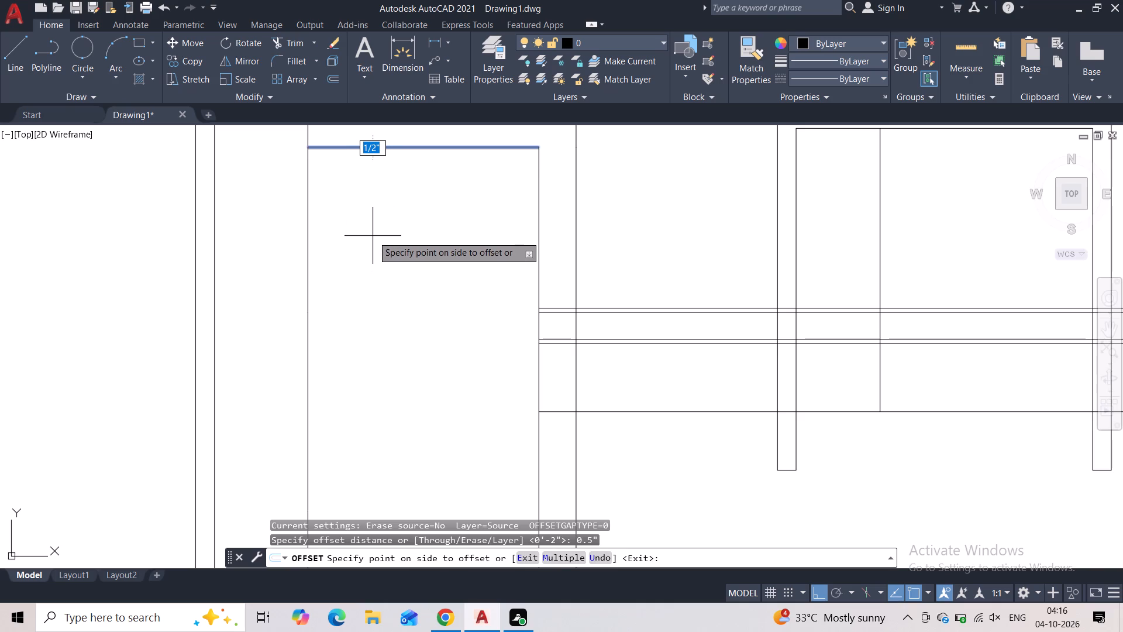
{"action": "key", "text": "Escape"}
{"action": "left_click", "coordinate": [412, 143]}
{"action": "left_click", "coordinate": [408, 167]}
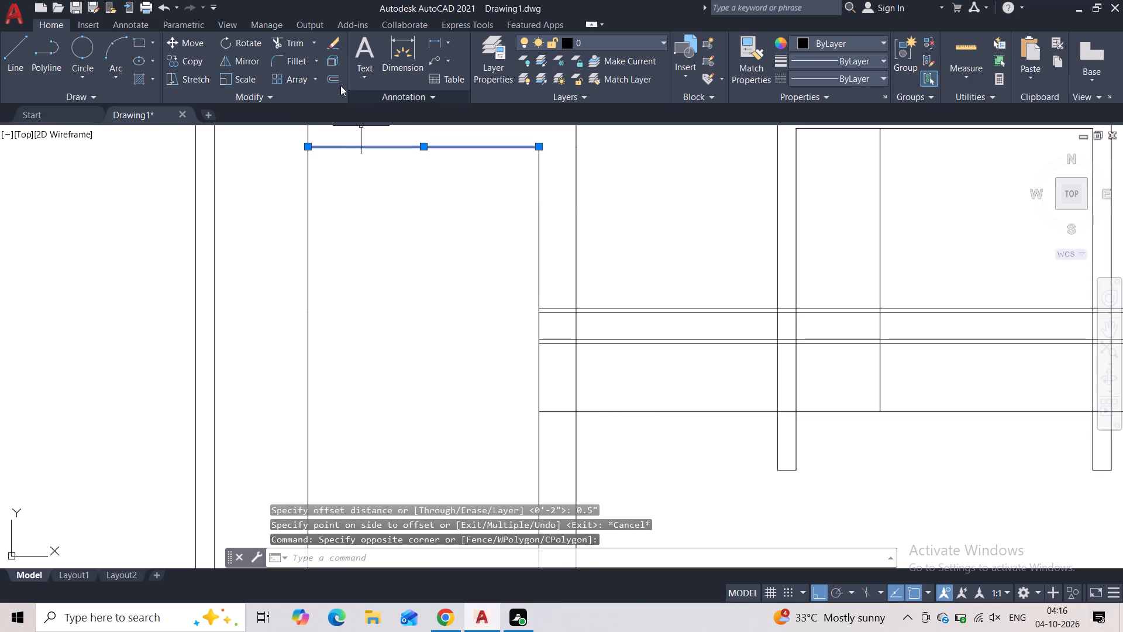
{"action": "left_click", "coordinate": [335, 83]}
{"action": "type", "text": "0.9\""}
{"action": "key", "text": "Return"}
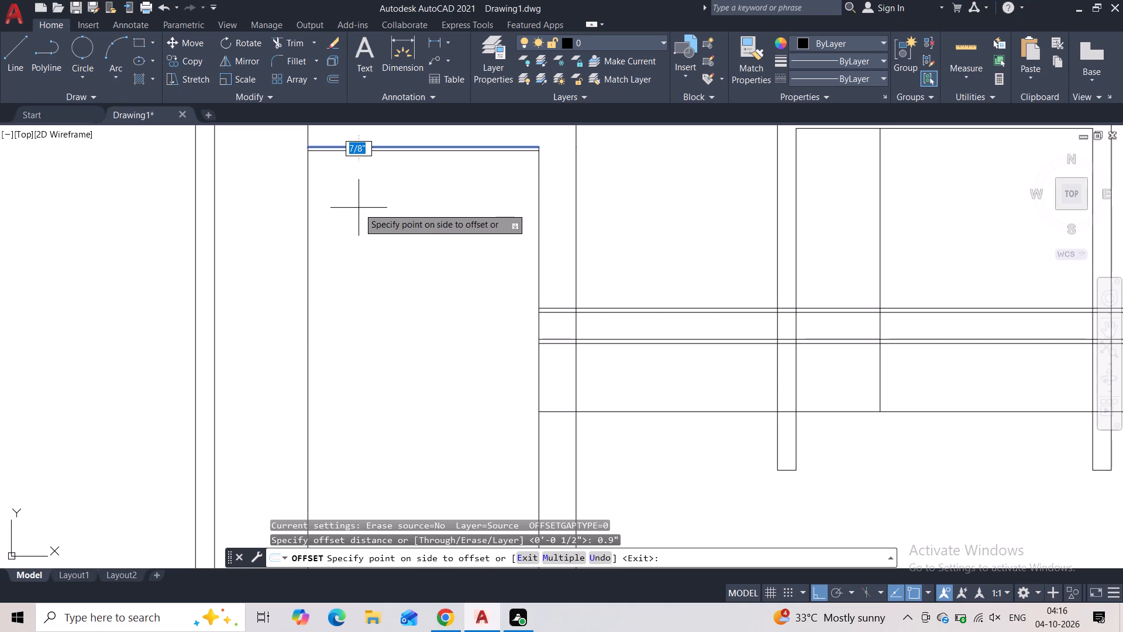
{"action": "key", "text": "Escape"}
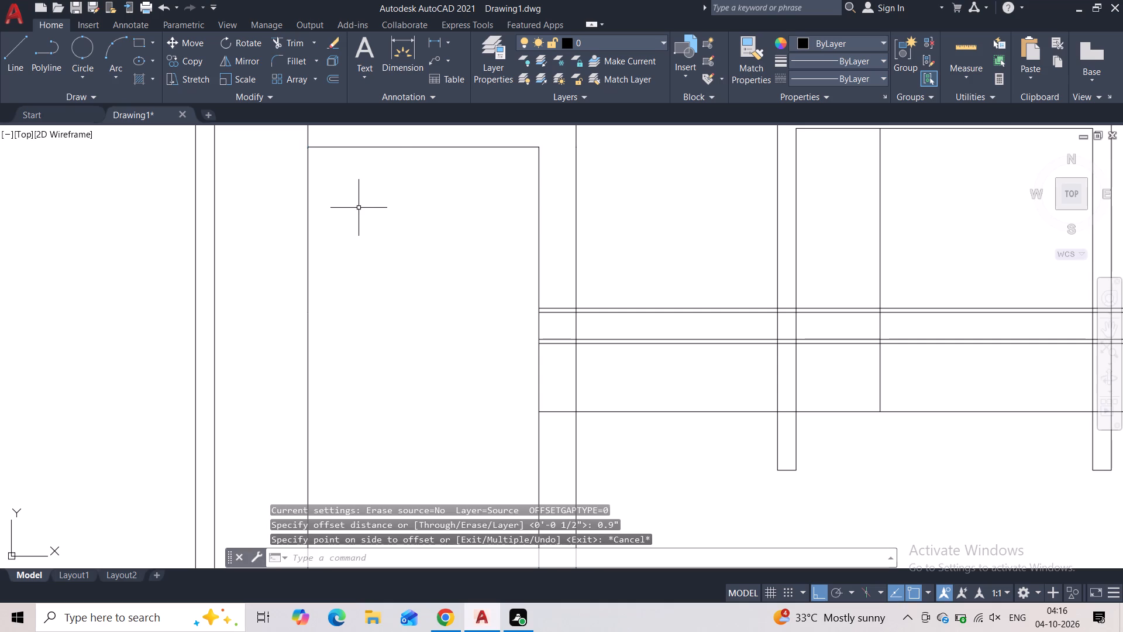
Offset the top edge of the left raised outline's inner panel downward three times in succession, spacing the lines 1" apart.
{"action": "left_click", "coordinate": [373, 142]}
{"action": "left_click", "coordinate": [373, 166]}
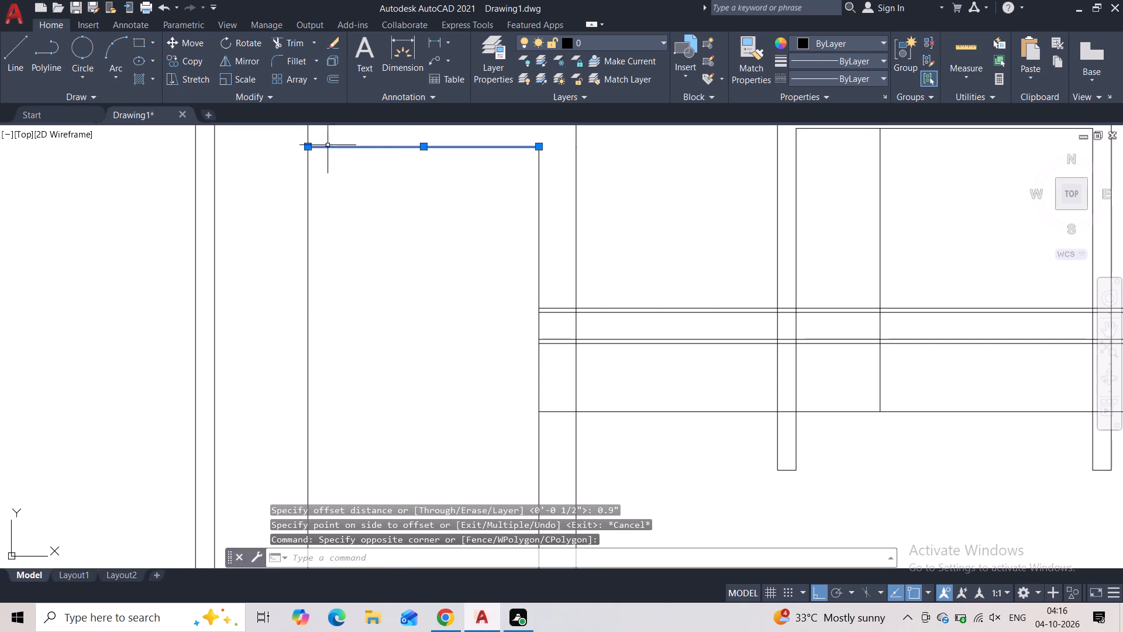
{"action": "left_click", "coordinate": [336, 81]}
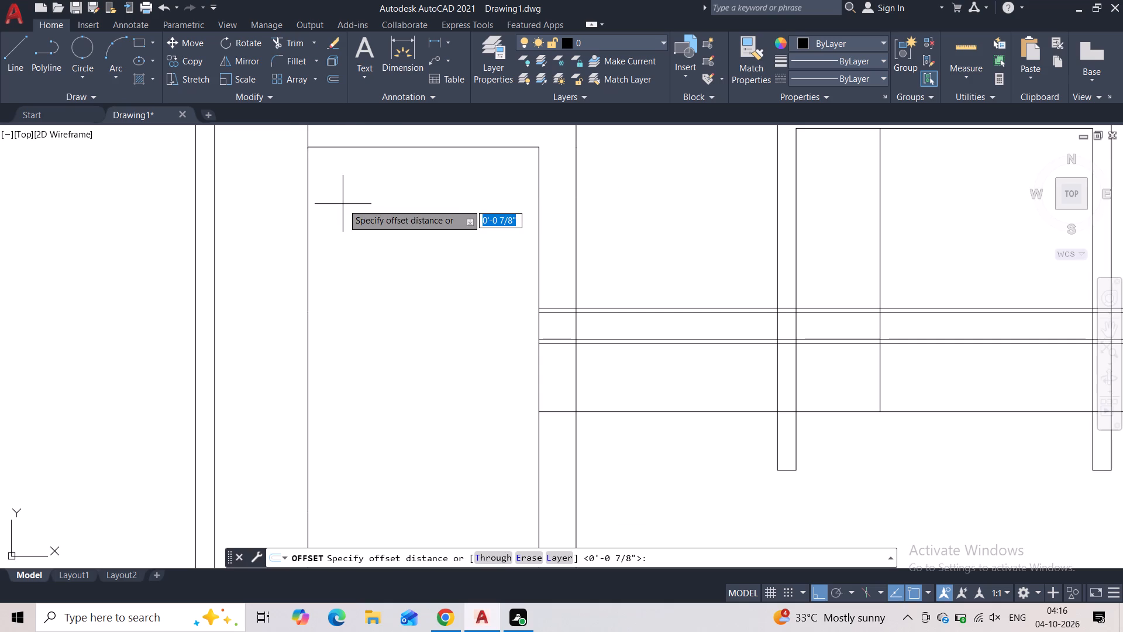
{"action": "key", "text": "1"}
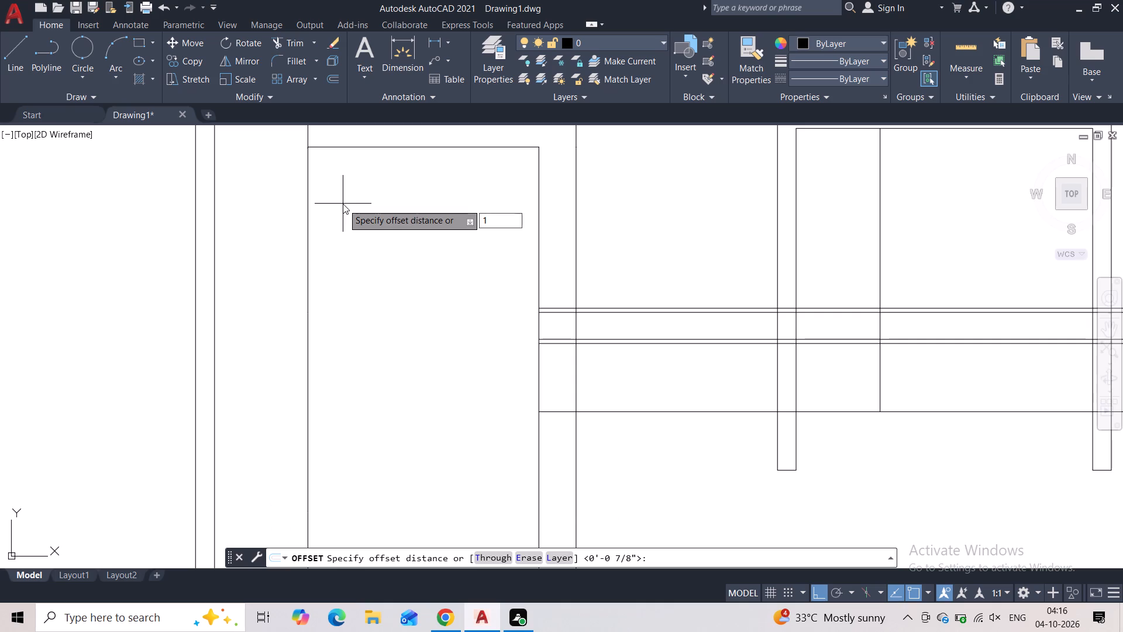
{"action": "key", "text": "Return"}
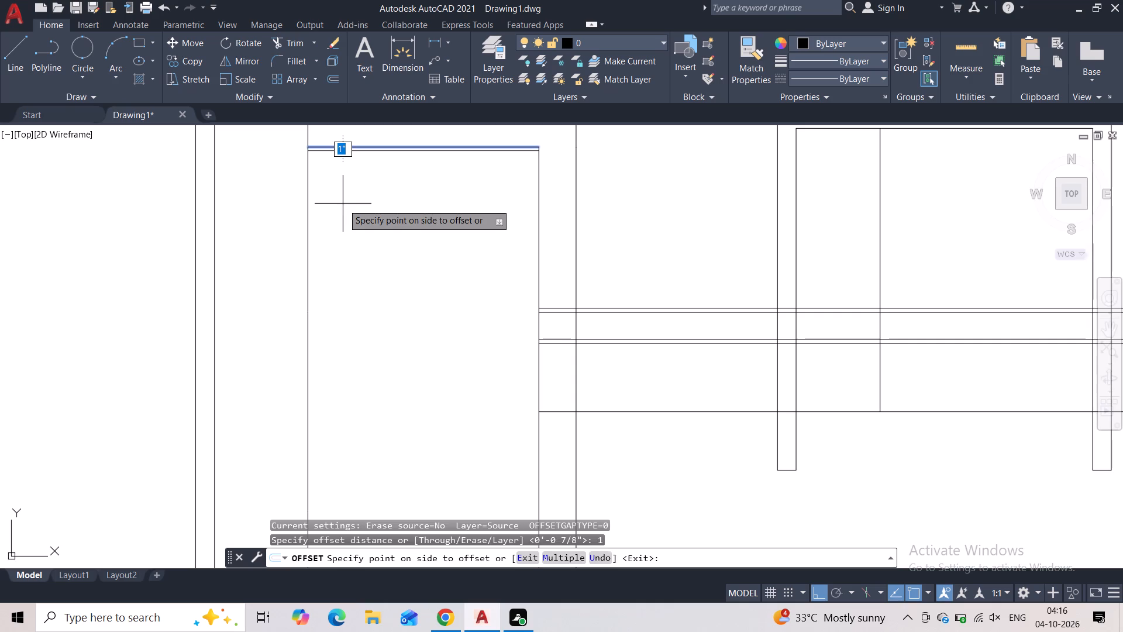
{"action": "left_click", "coordinate": [364, 210]}
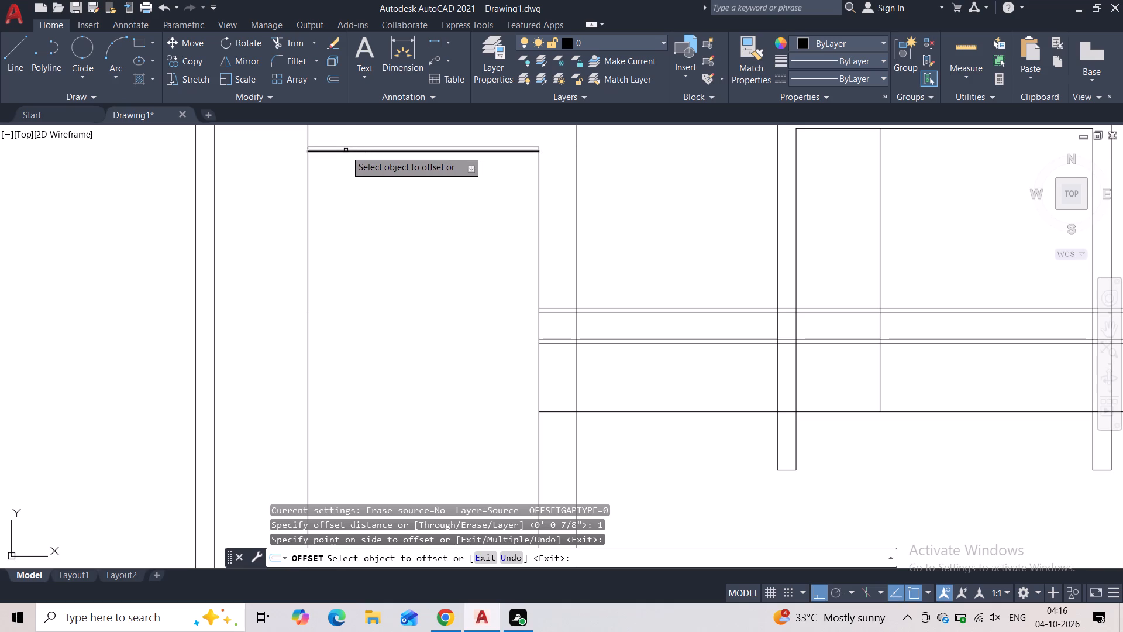
{"action": "left_click", "coordinate": [345, 150]}
{"action": "left_click", "coordinate": [343, 212]}
{"action": "left_click", "coordinate": [347, 155]}
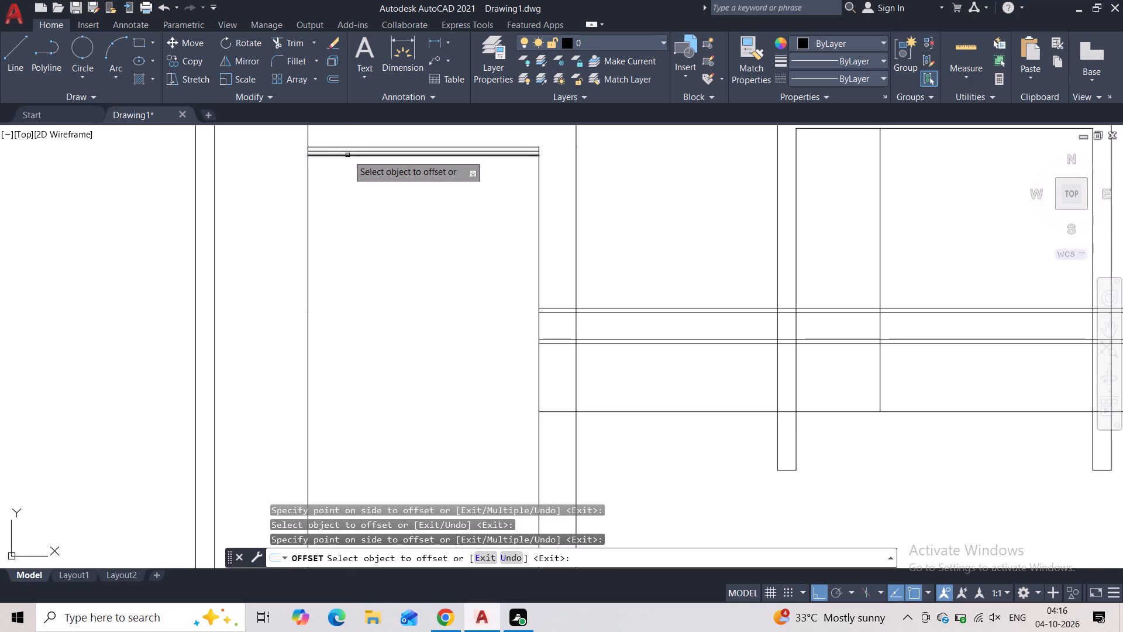
{"action": "left_click", "coordinate": [354, 195]}
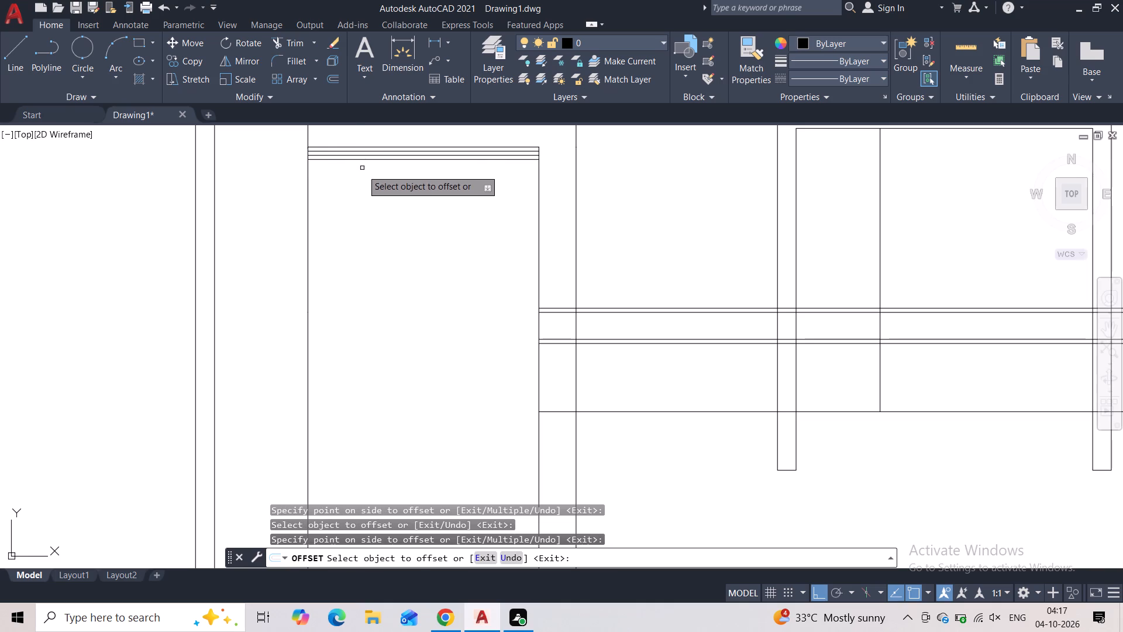
{"action": "key", "text": "Return"}
Add two more horizontal lines below the lowest line in the left inner panel with successive 1" offsets.
{"action": "key", "text": "Return"}
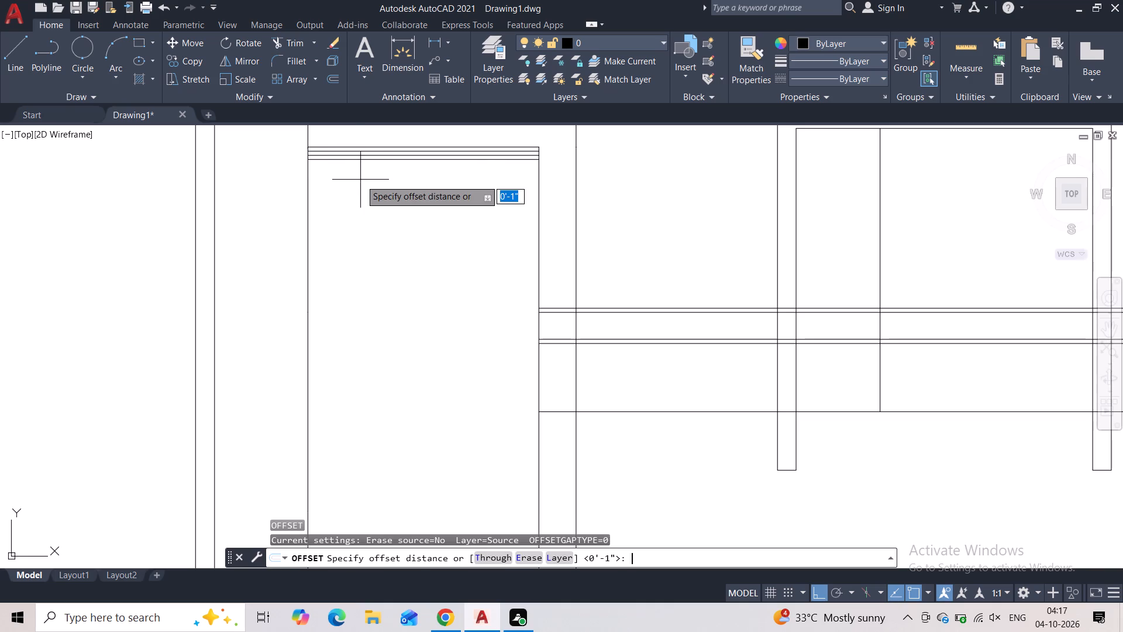
{"action": "key", "text": "Return"}
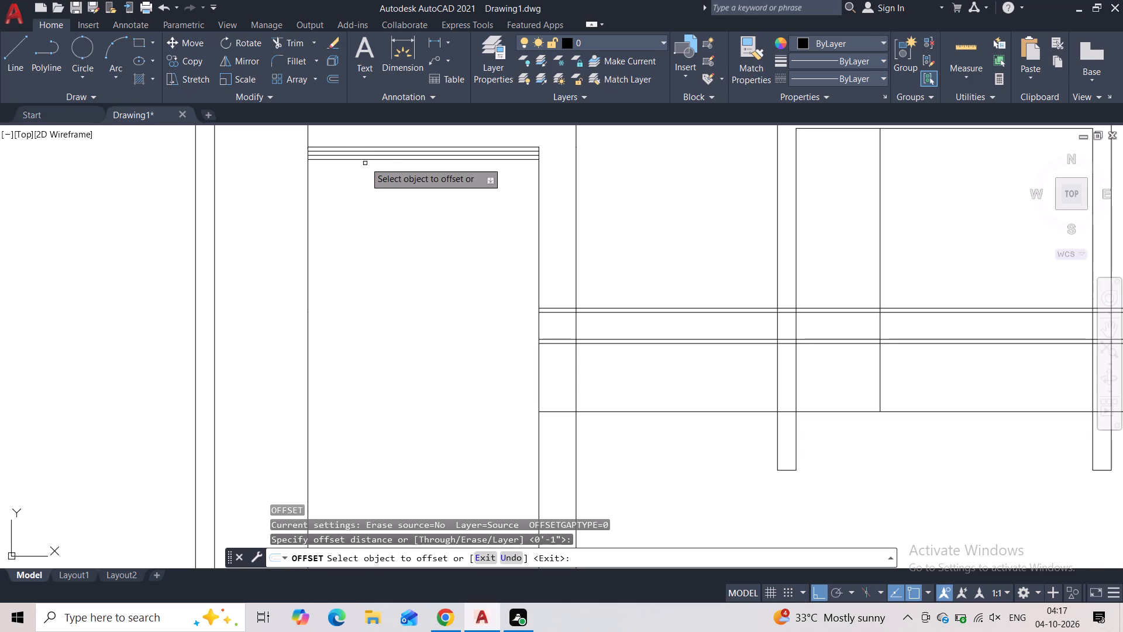
{"action": "left_click", "coordinate": [366, 161]}
{"action": "left_click", "coordinate": [366, 177]}
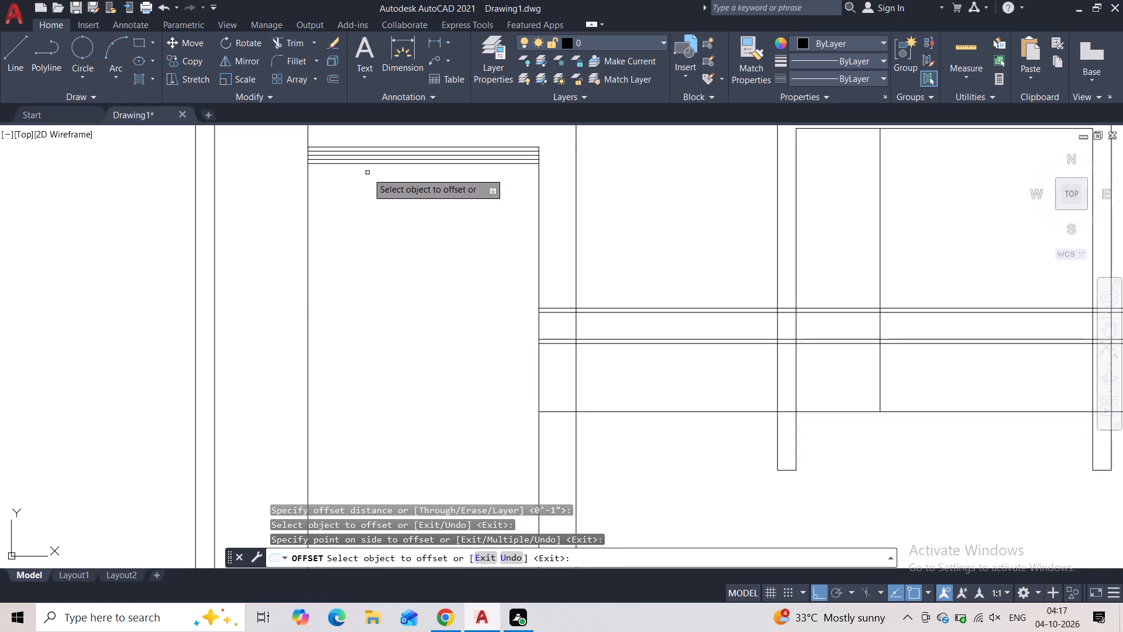
{"action": "left_click", "coordinate": [369, 164]}
{"action": "key", "text": "Return"}
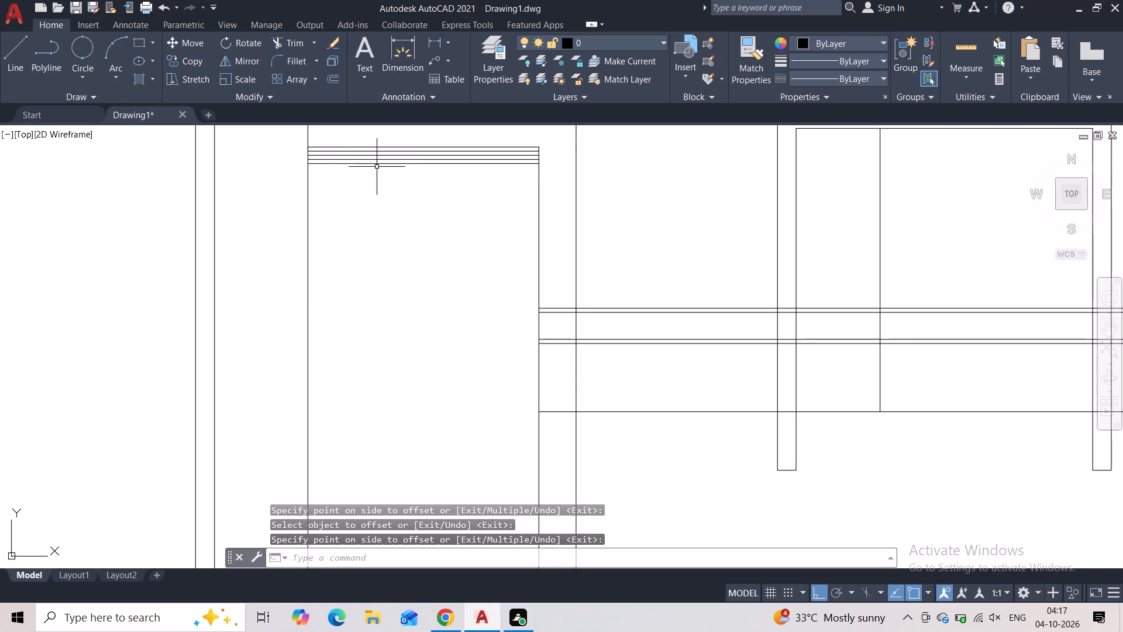
{"action": "left_click", "coordinate": [378, 163]}
{"action": "key", "text": "Return"}
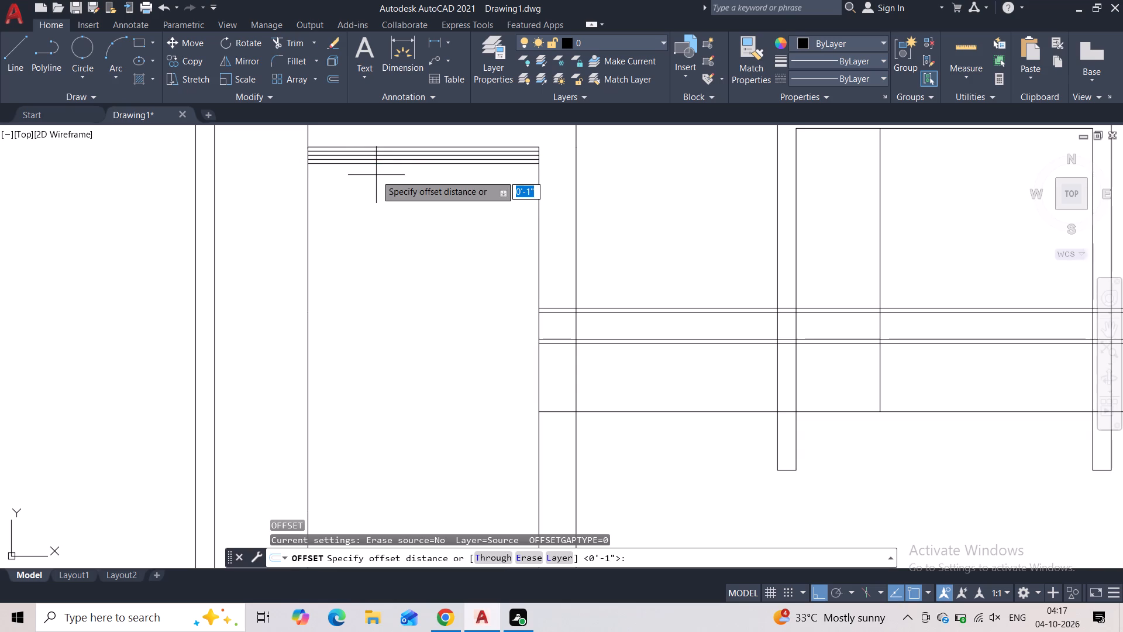
{"action": "key", "text": "space"}
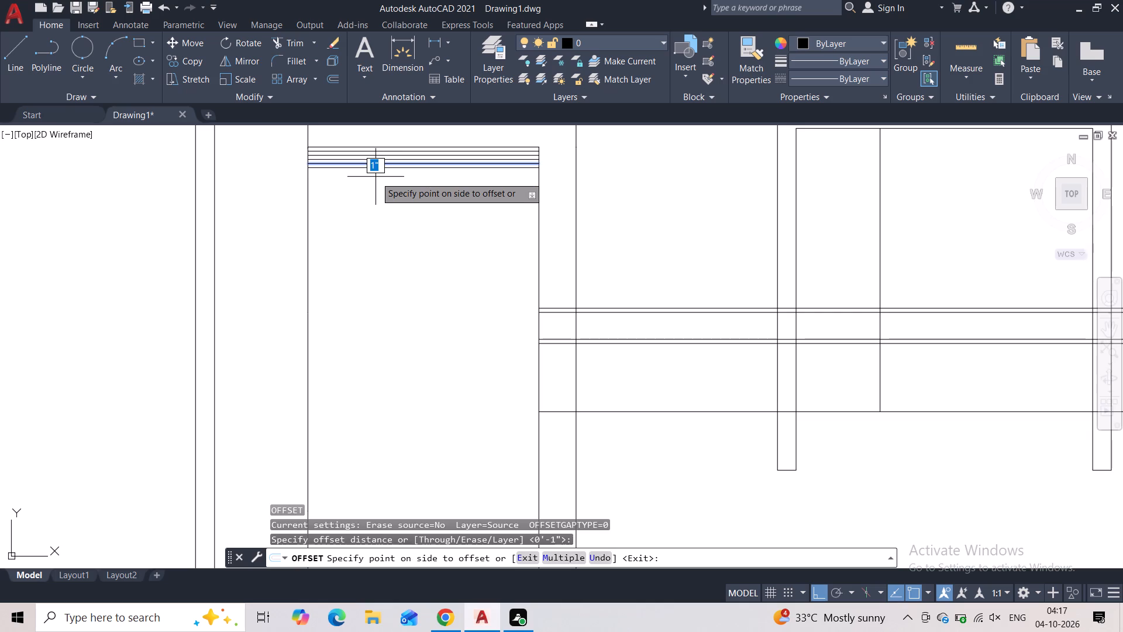
{"action": "left_click", "coordinate": [374, 200]}
{"action": "key", "text": "space"}
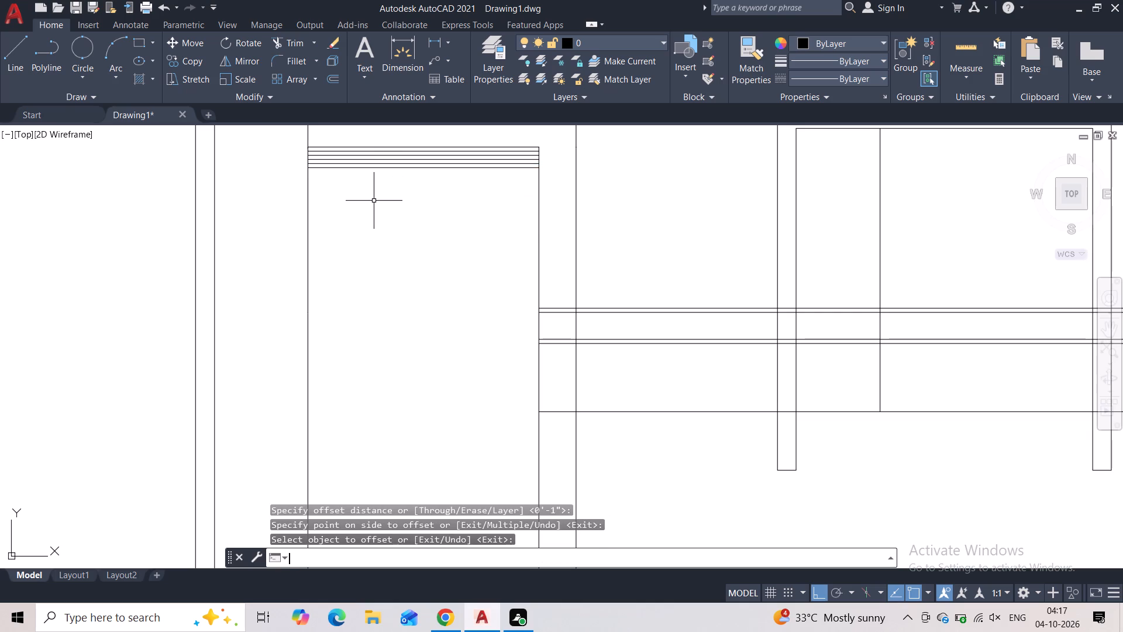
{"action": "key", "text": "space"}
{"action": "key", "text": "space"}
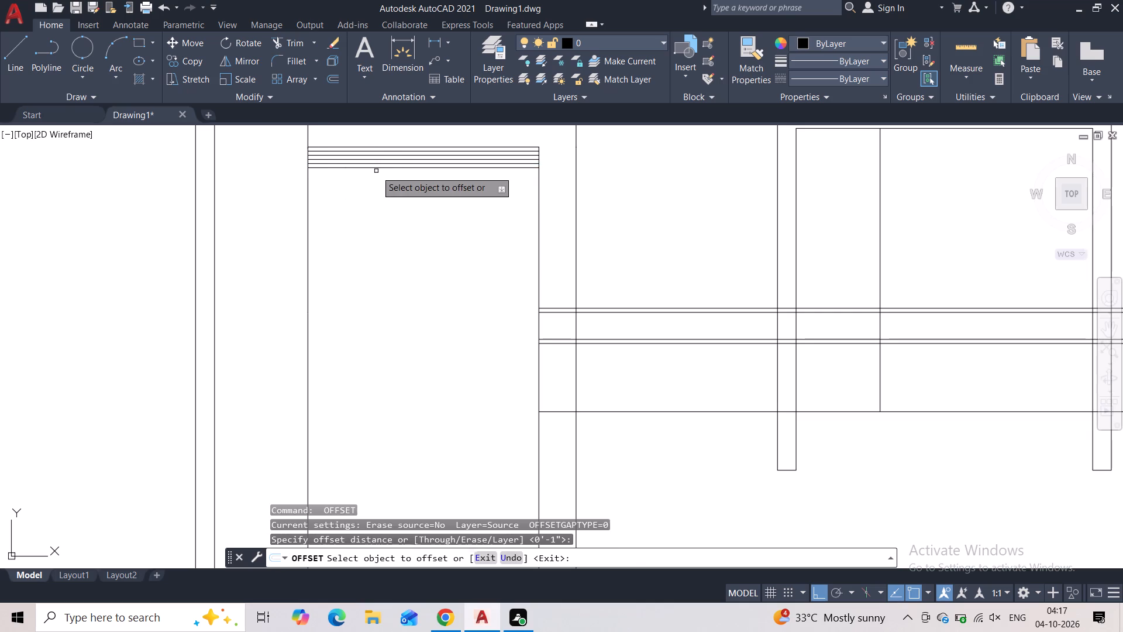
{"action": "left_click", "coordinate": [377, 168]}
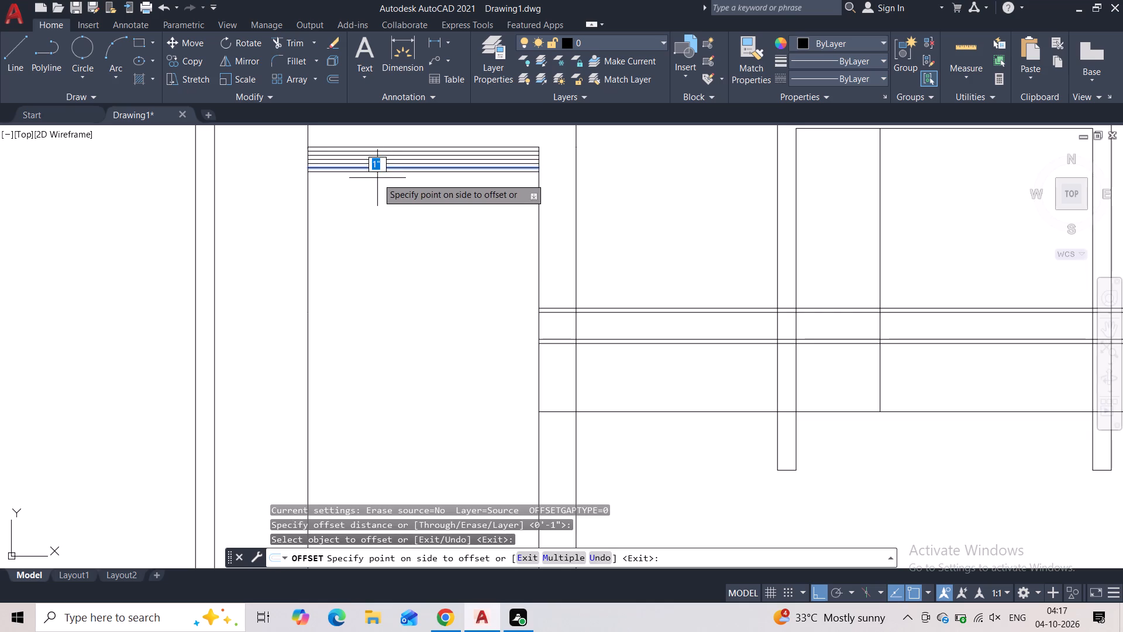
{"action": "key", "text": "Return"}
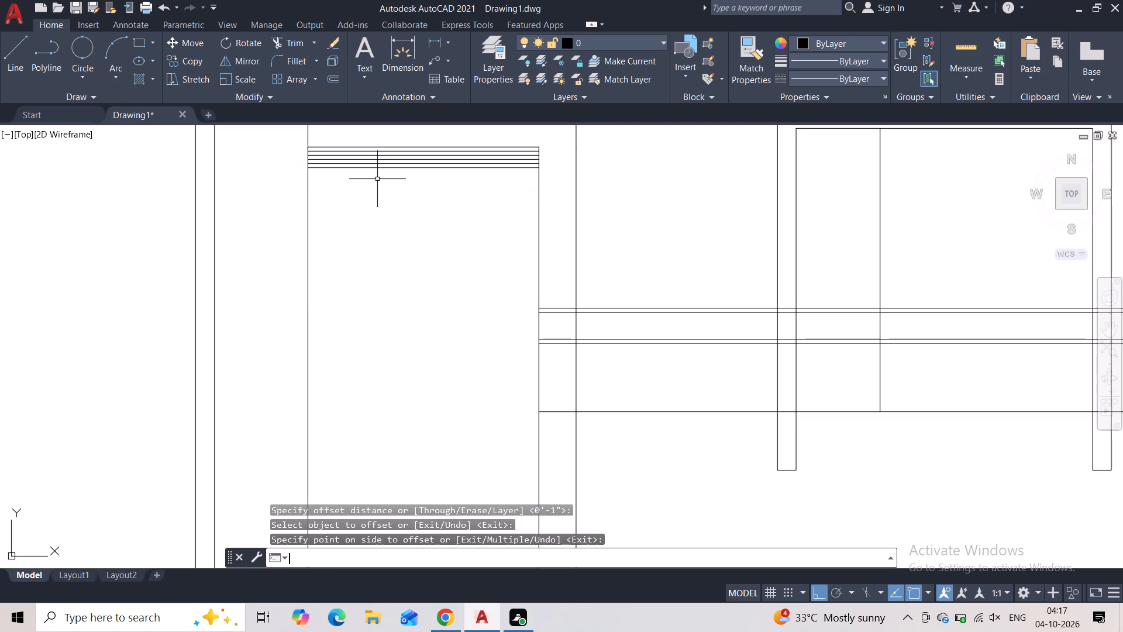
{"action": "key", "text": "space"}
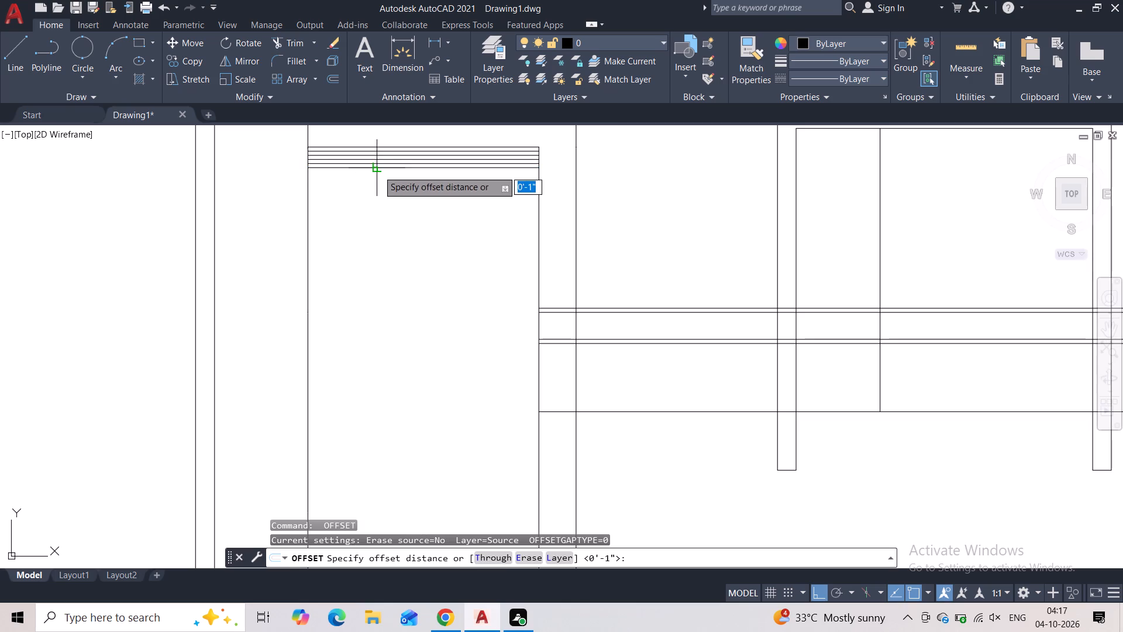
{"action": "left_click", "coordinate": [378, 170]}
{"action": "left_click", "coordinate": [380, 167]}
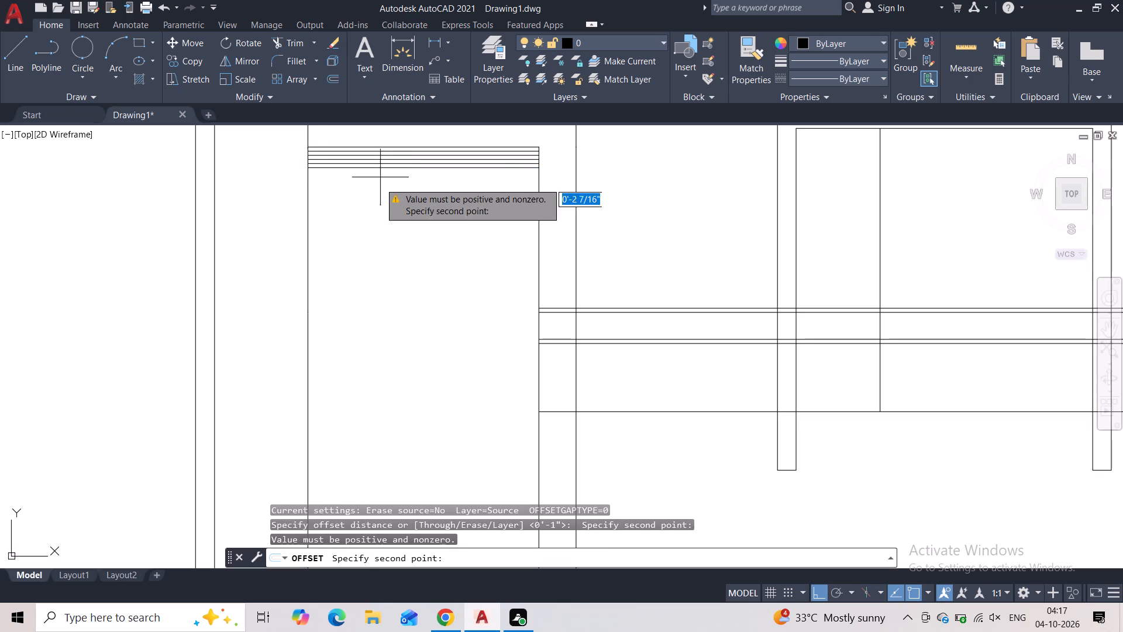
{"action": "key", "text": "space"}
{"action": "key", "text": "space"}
Continue the line series in the left inner panel with three more successive 1" offsets downward from the lowest line.
{"action": "key", "text": "space"}
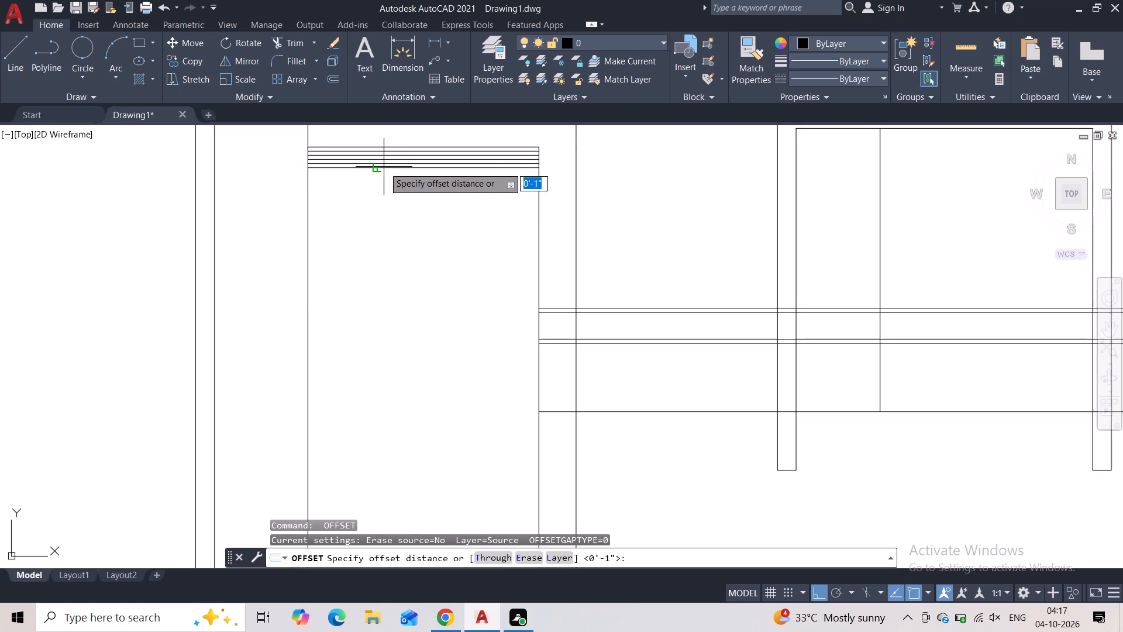
{"action": "key", "text": "space"}
{"action": "left_click", "coordinate": [384, 169]}
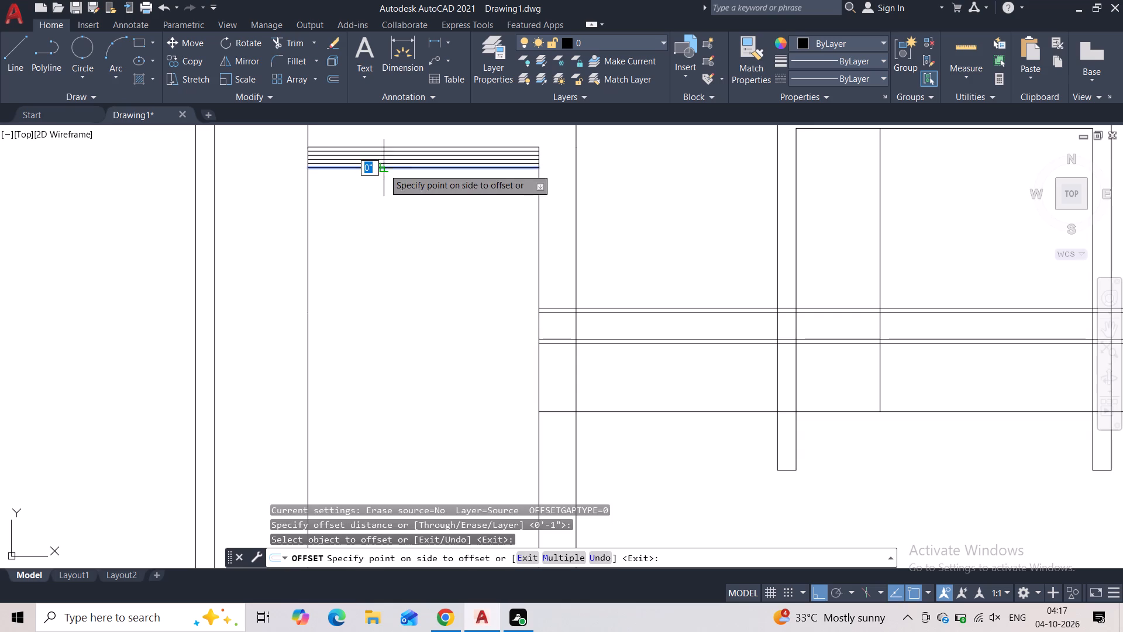
{"action": "left_click", "coordinate": [377, 194]}
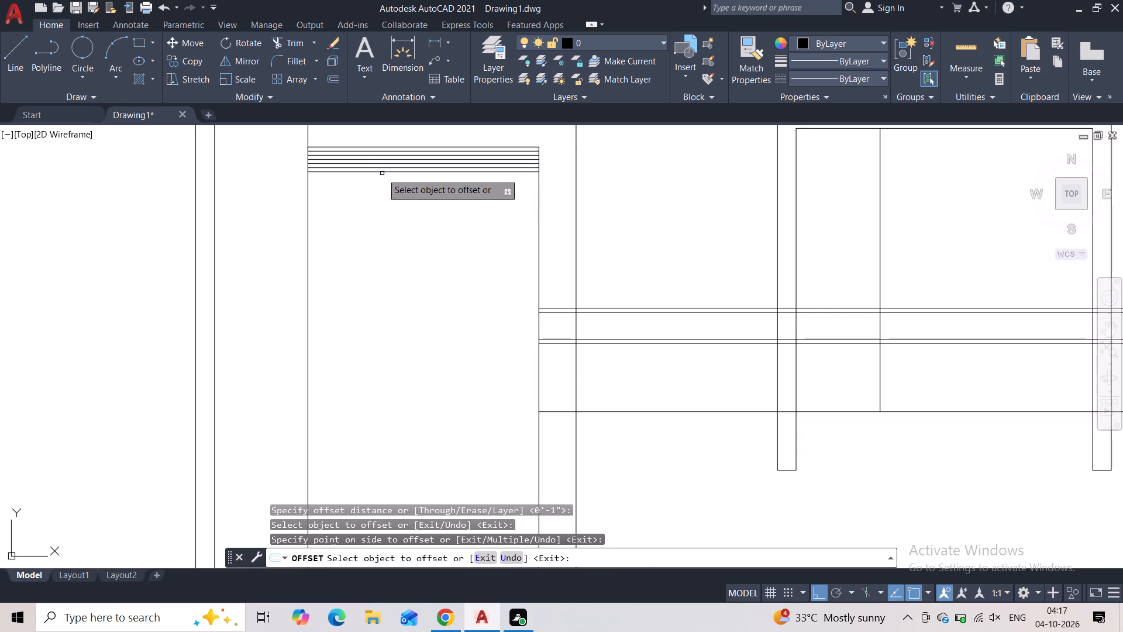
{"action": "left_click", "coordinate": [383, 173]}
{"action": "left_click", "coordinate": [383, 201]}
{"action": "left_click", "coordinate": [388, 176]}
{"action": "left_click", "coordinate": [382, 206]}
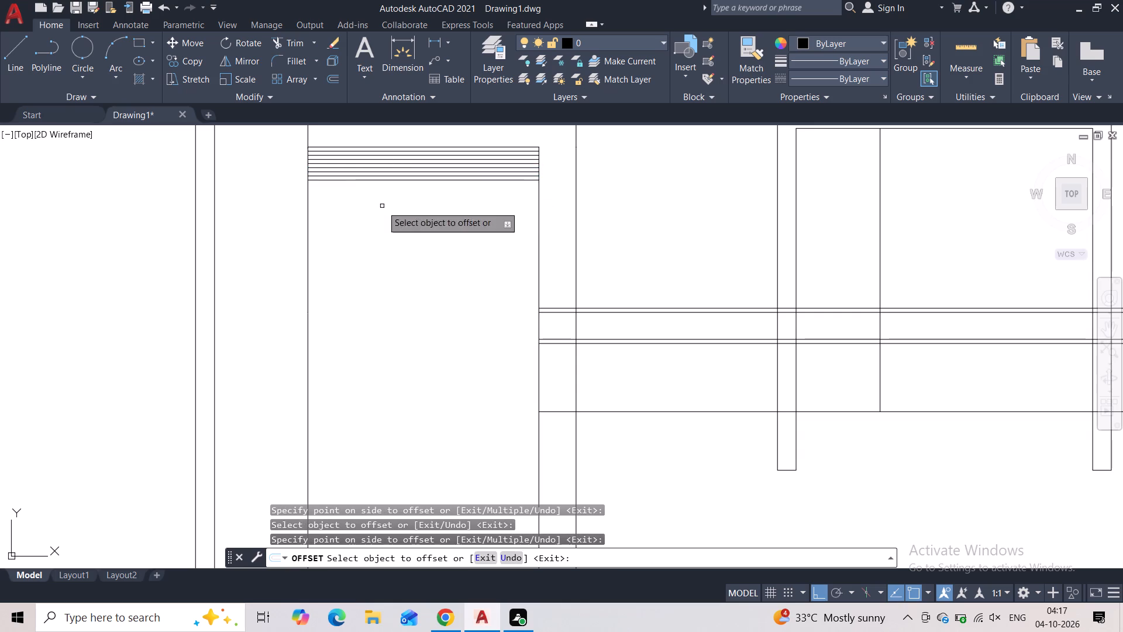
{"action": "scroll", "coordinate": [381, 226], "scroll_direction": "down", "scroll_amount": 2}
{"action": "scroll", "coordinate": [381, 228], "scroll_direction": "up", "scroll_amount": 1}
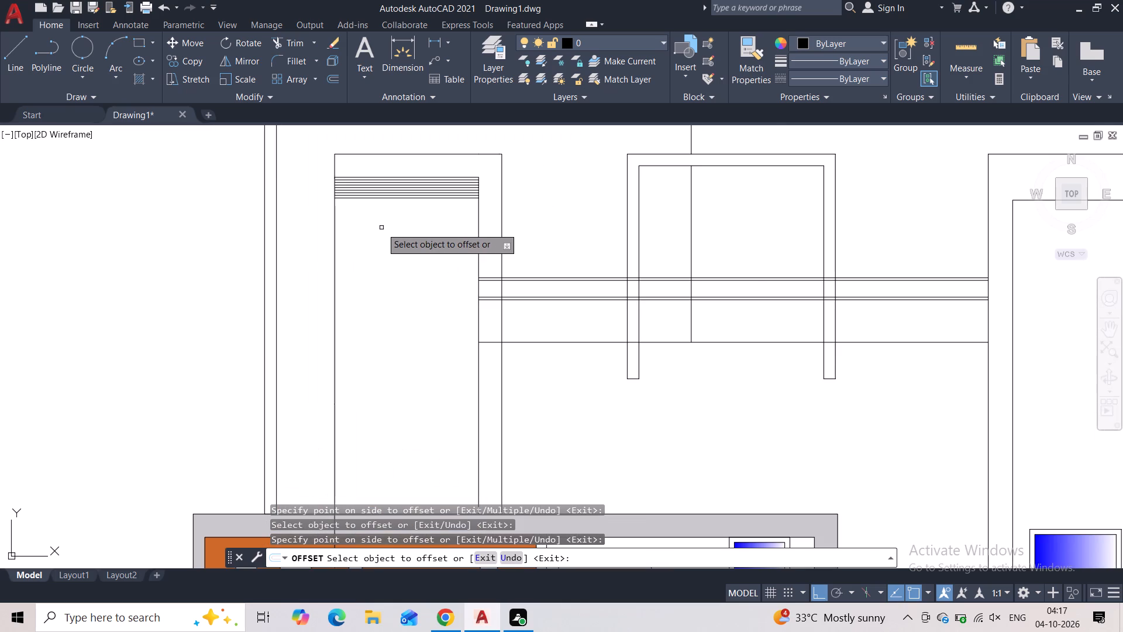
Add five more horizontal lines below the lowest line in the left inner panel with successive 1" offsets.
{"action": "scroll", "coordinate": [385, 208], "scroll_direction": "up", "scroll_amount": 2}
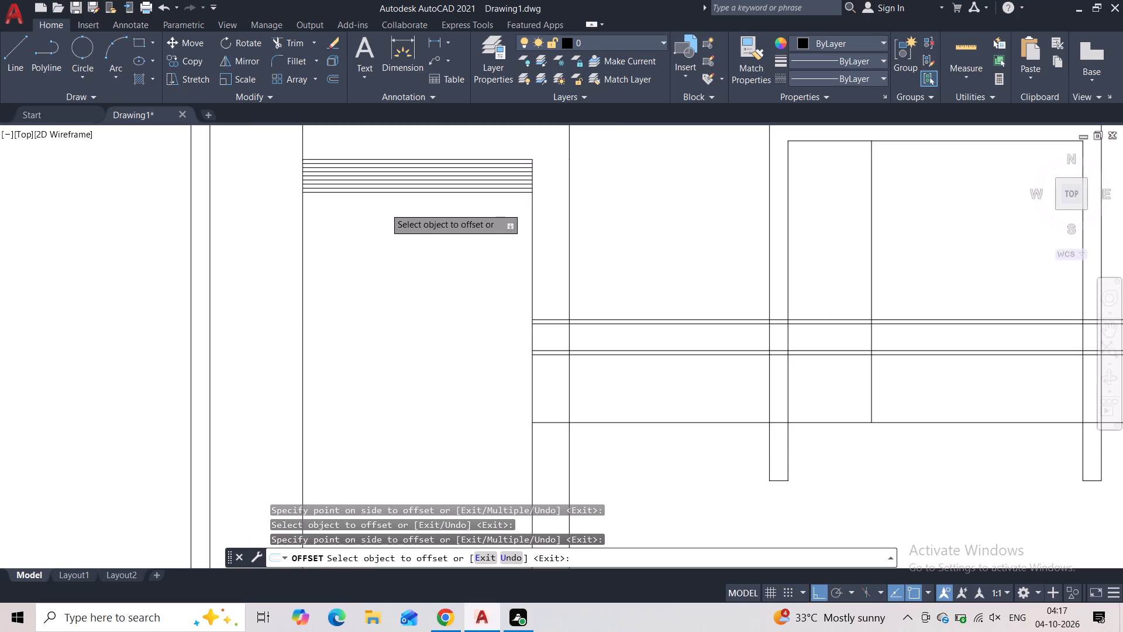
{"action": "left_click", "coordinate": [397, 184]}
{"action": "left_click", "coordinate": [394, 253]}
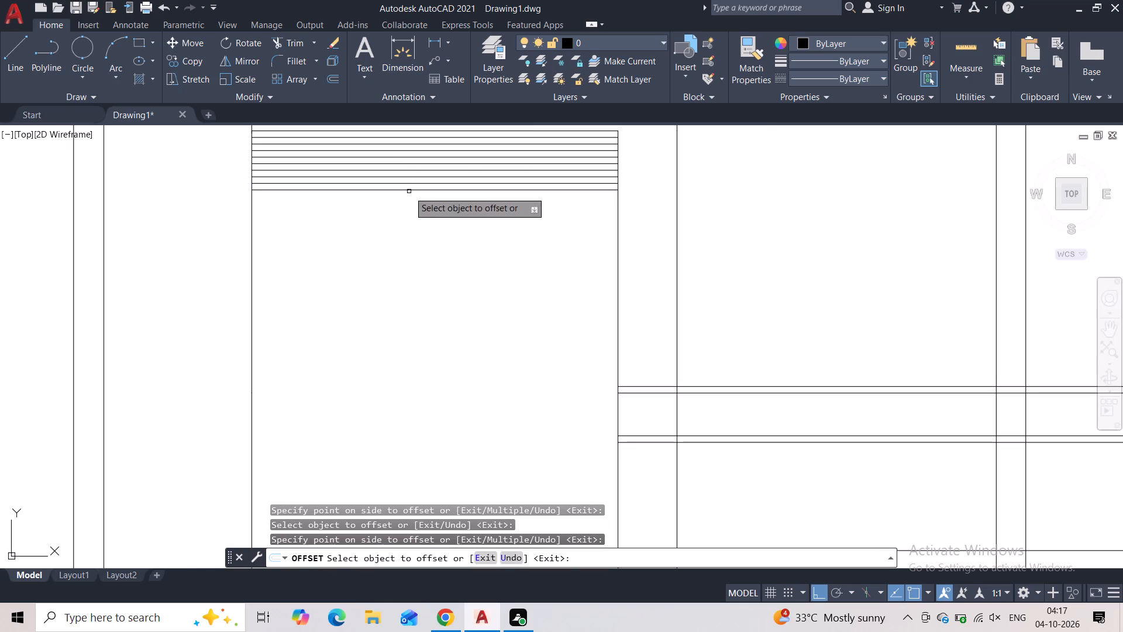
{"action": "left_click", "coordinate": [409, 191]}
{"action": "left_click", "coordinate": [405, 238]}
{"action": "left_click", "coordinate": [416, 195]}
{"action": "left_click", "coordinate": [415, 238]}
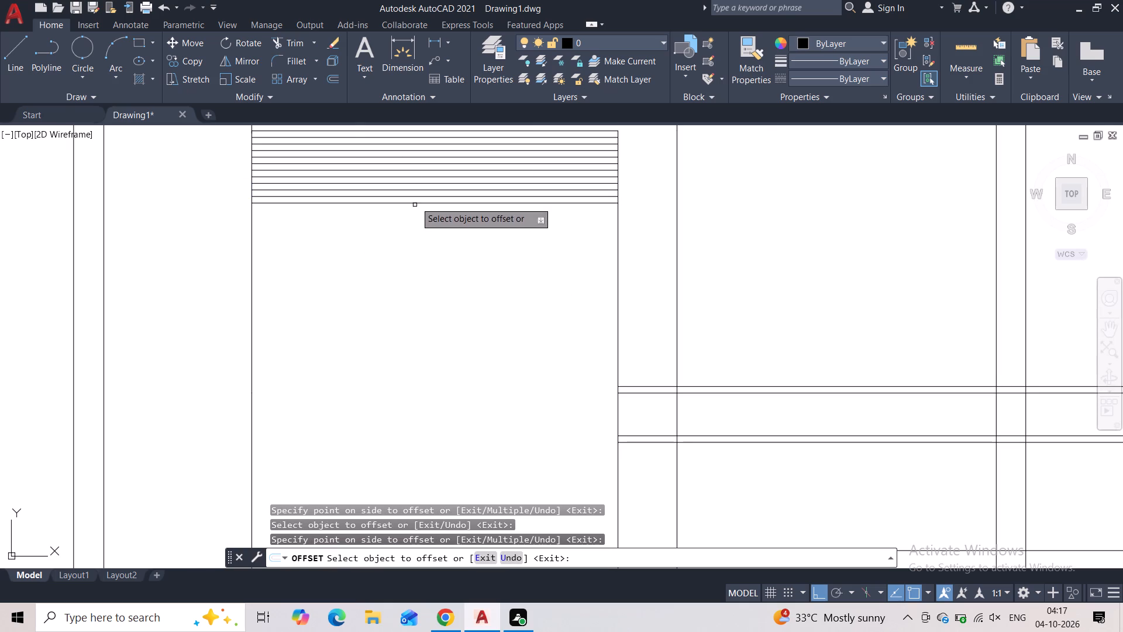
{"action": "left_click", "coordinate": [415, 202]}
{"action": "left_click", "coordinate": [415, 232]}
{"action": "left_click", "coordinate": [416, 209]}
{"action": "left_click", "coordinate": [414, 252]}
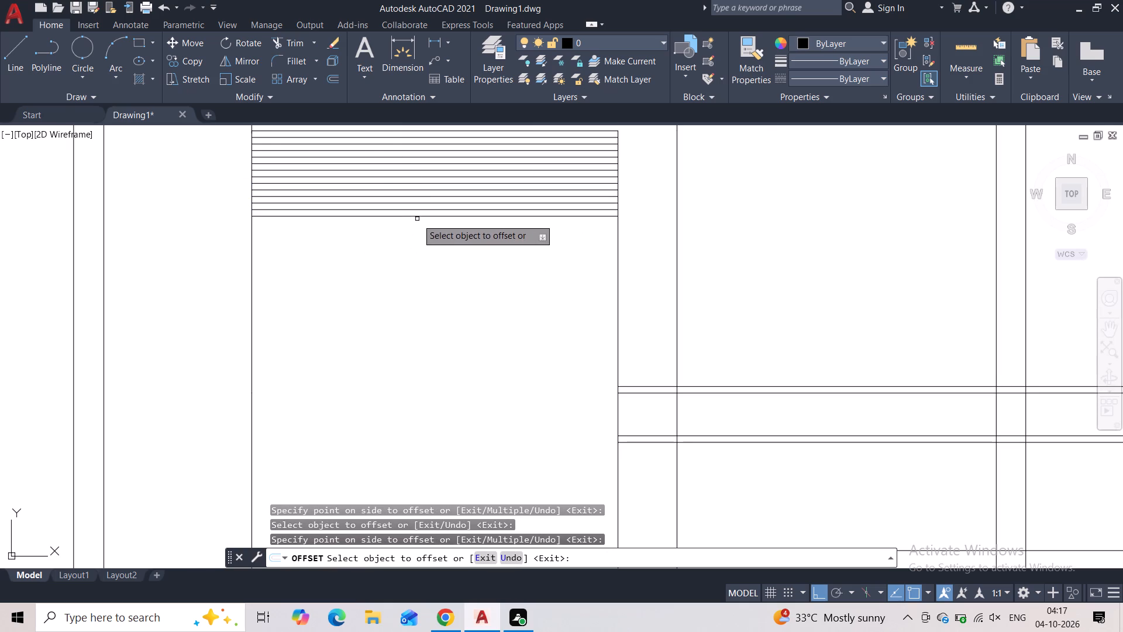
Extend the left inner panel's line series downward with five further successive 1" offsets from the lowest line.
{"action": "left_click", "coordinate": [417, 216]}
{"action": "left_click", "coordinate": [417, 232]}
{"action": "left_click", "coordinate": [417, 224]}
{"action": "left_click", "coordinate": [415, 253]}
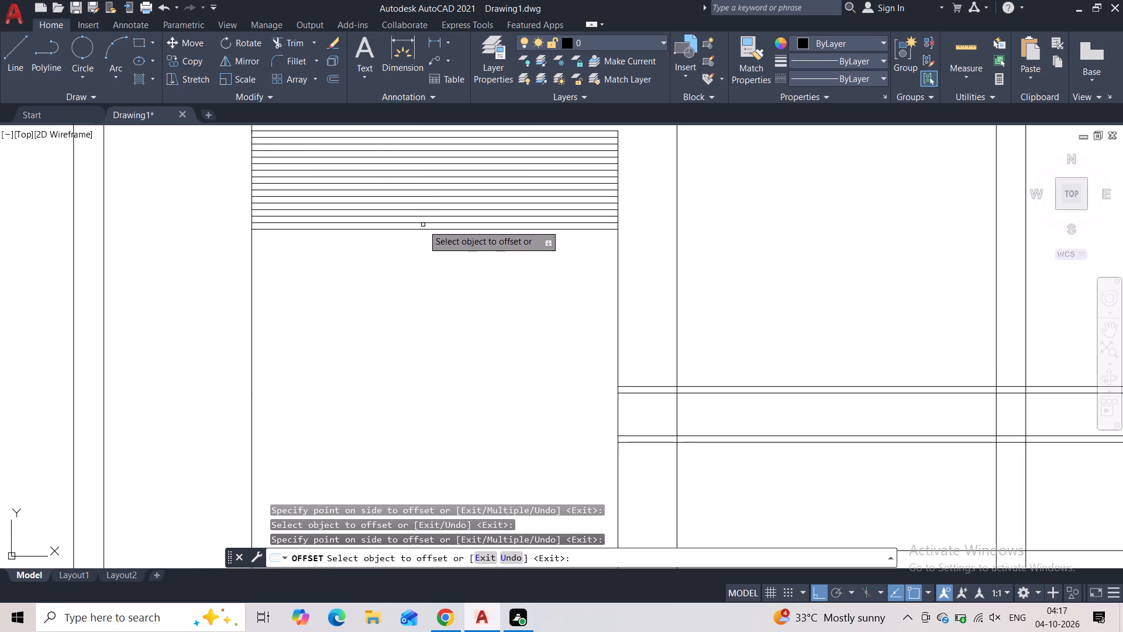
{"action": "left_click", "coordinate": [422, 229]}
{"action": "left_click", "coordinate": [415, 256]}
{"action": "left_click", "coordinate": [415, 232]}
{"action": "left_click", "coordinate": [413, 236]}
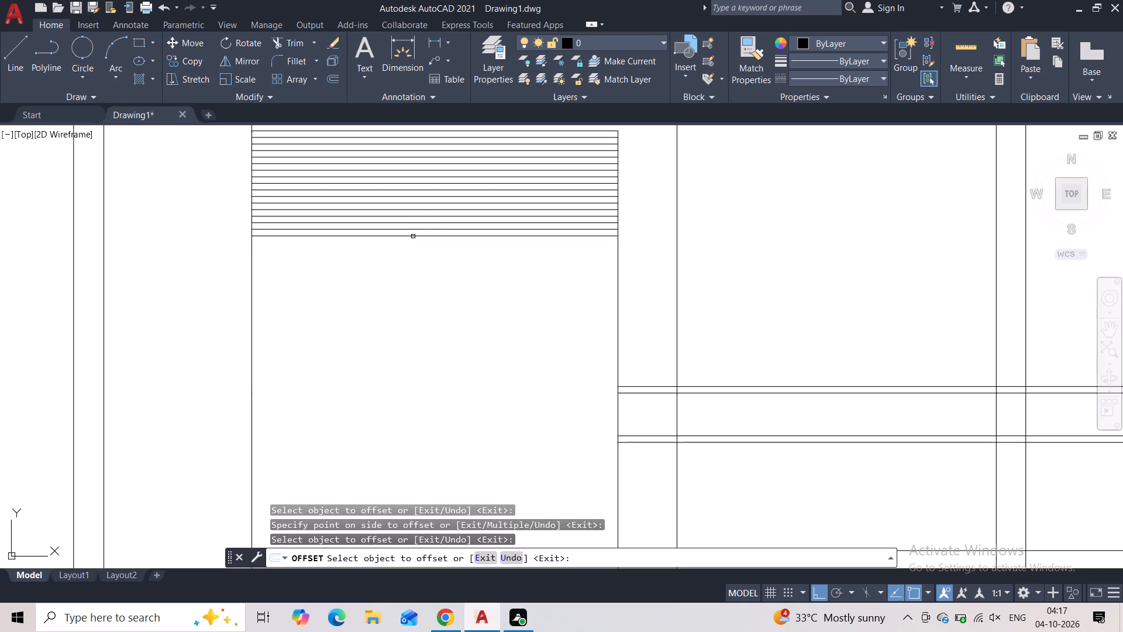
{"action": "left_click", "coordinate": [407, 272]}
{"action": "left_click", "coordinate": [409, 241]}
{"action": "left_click", "coordinate": [407, 270]}
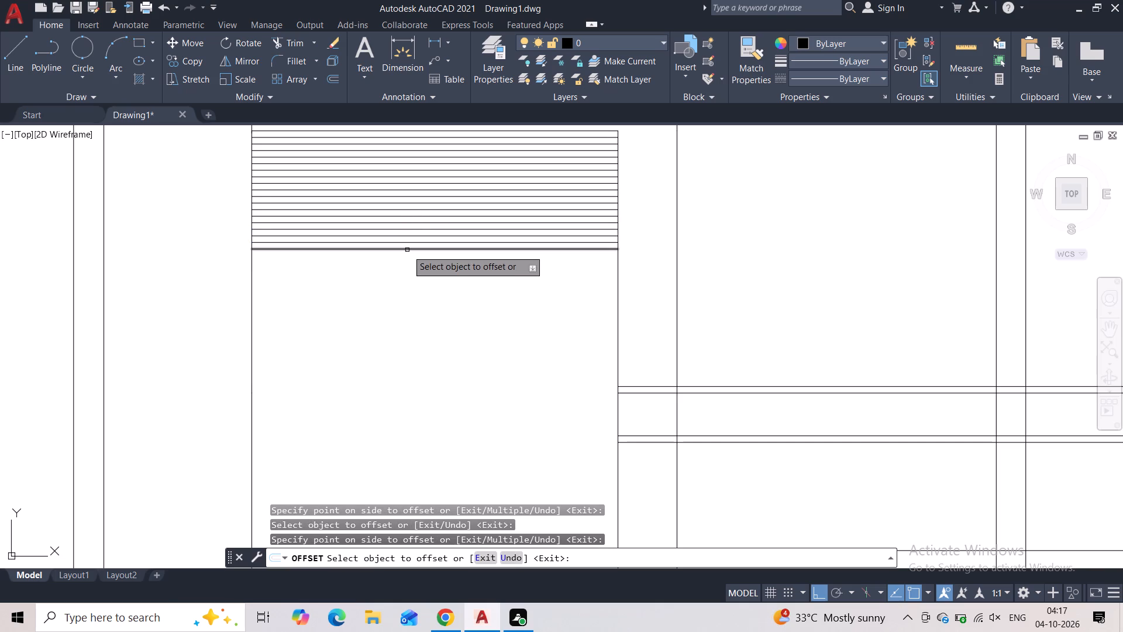
Offset the lowest line of the left inner panel downward five more times in succession, 1" apart.
{"action": "left_click", "coordinate": [407, 250]}
{"action": "left_click", "coordinate": [407, 288]}
{"action": "left_click", "coordinate": [411, 255]}
{"action": "left_click", "coordinate": [411, 282]}
{"action": "left_click", "coordinate": [411, 262]}
{"action": "left_click", "coordinate": [410, 280]}
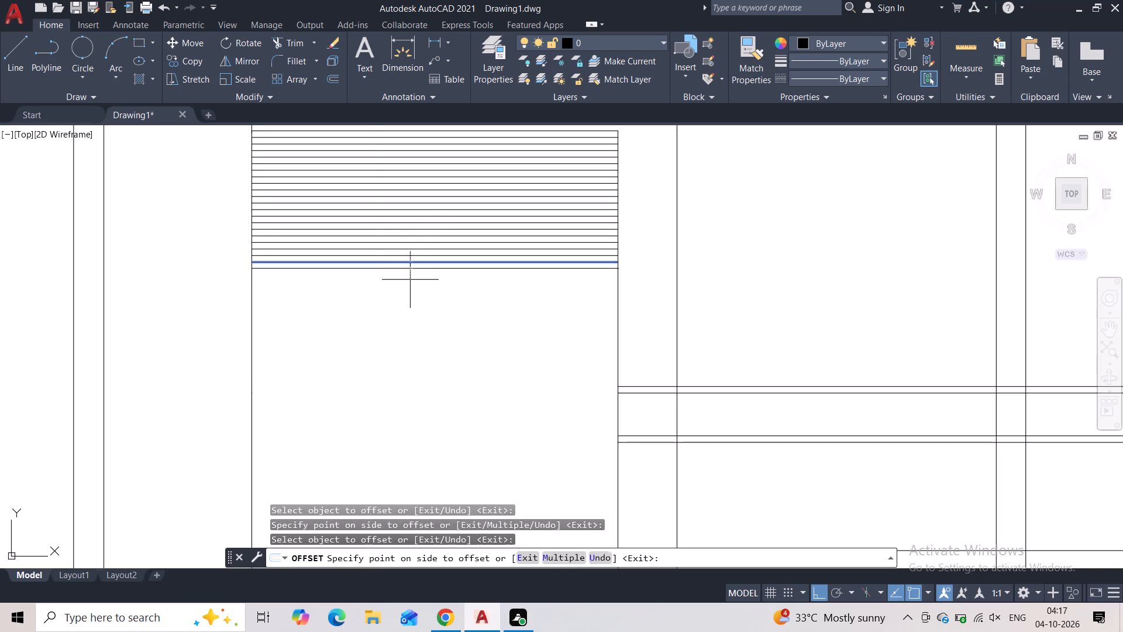
{"action": "left_click", "coordinate": [410, 269]}
{"action": "left_click", "coordinate": [416, 293]}
{"action": "left_click", "coordinate": [416, 276]}
{"action": "left_click", "coordinate": [417, 288]}
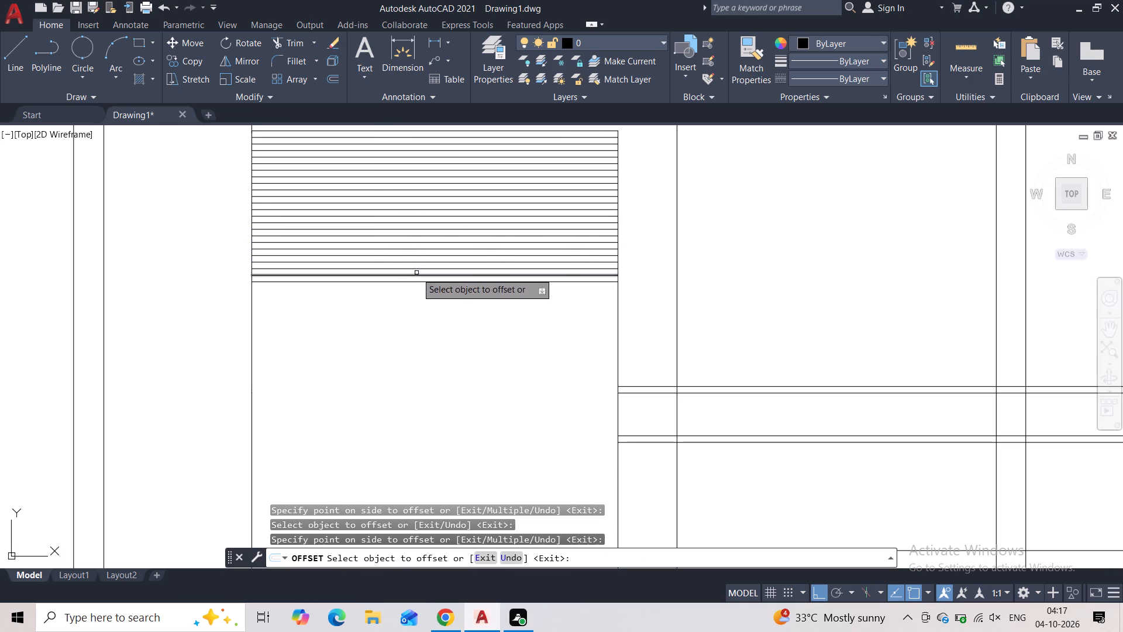
Complete the 1" spaced series in the left inner panel with five more downward offsets and end the command.
{"action": "left_click", "coordinate": [416, 273]}
{"action": "left_click", "coordinate": [414, 282]}
{"action": "left_click", "coordinate": [410, 295]}
{"action": "left_click", "coordinate": [413, 287]}
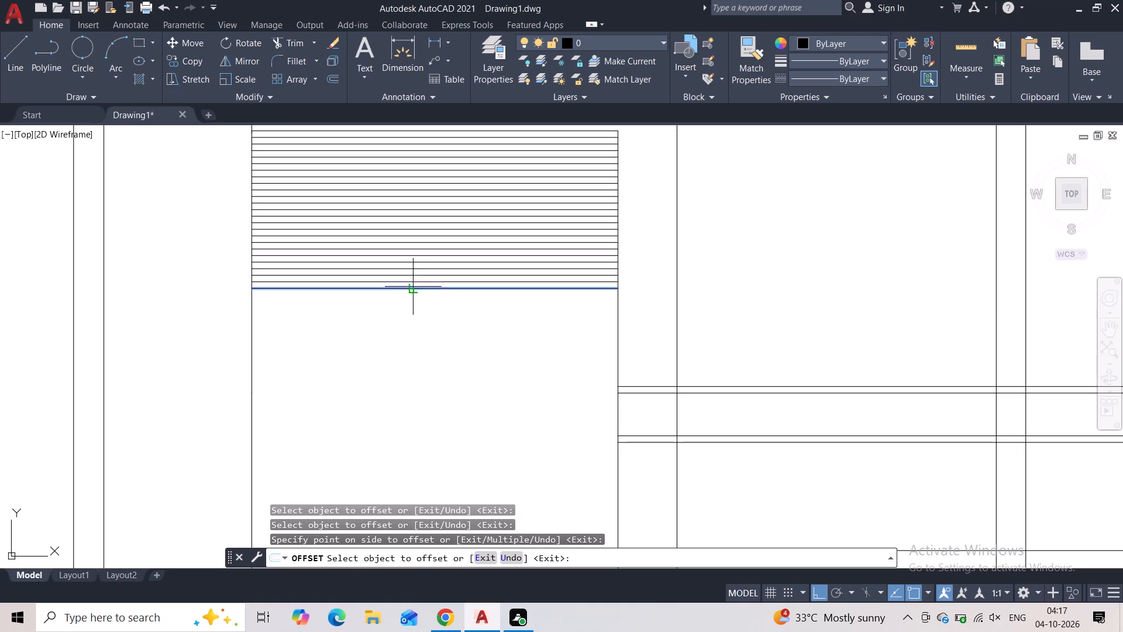
{"action": "left_click", "coordinate": [414, 307]}
{"action": "left_click", "coordinate": [412, 297]}
{"action": "left_click", "coordinate": [412, 314]}
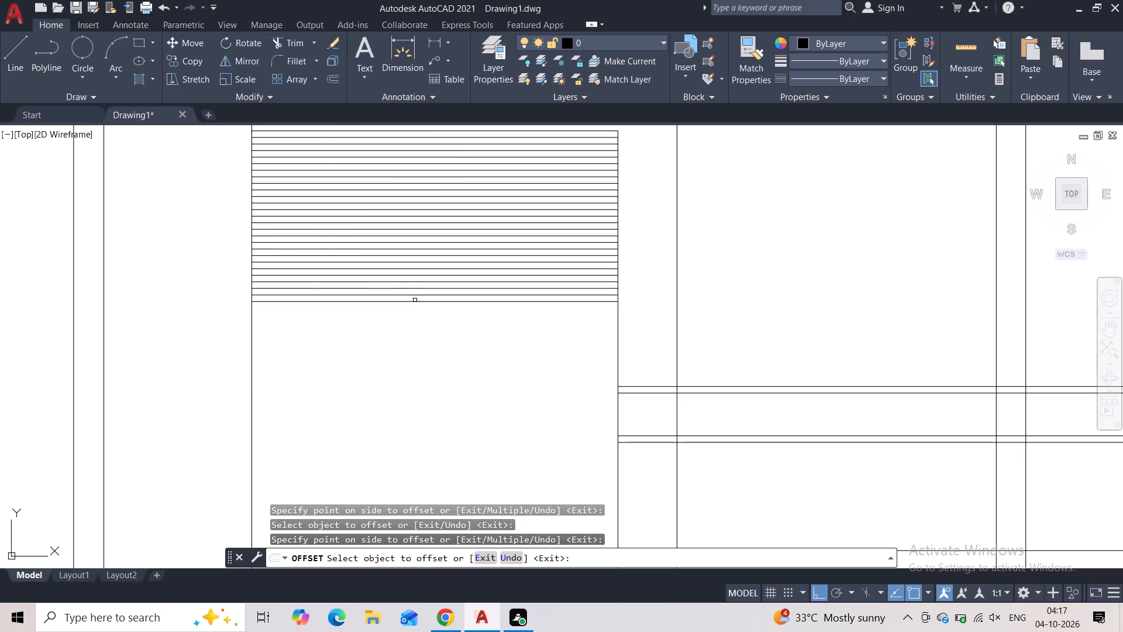
{"action": "left_click", "coordinate": [415, 300]}
{"action": "left_click", "coordinate": [415, 322]}
{"action": "left_click", "coordinate": [419, 307]}
{"action": "left_click", "coordinate": [419, 321]}
{"action": "scroll", "coordinate": [419, 322], "scroll_direction": "down", "scroll_amount": 2}
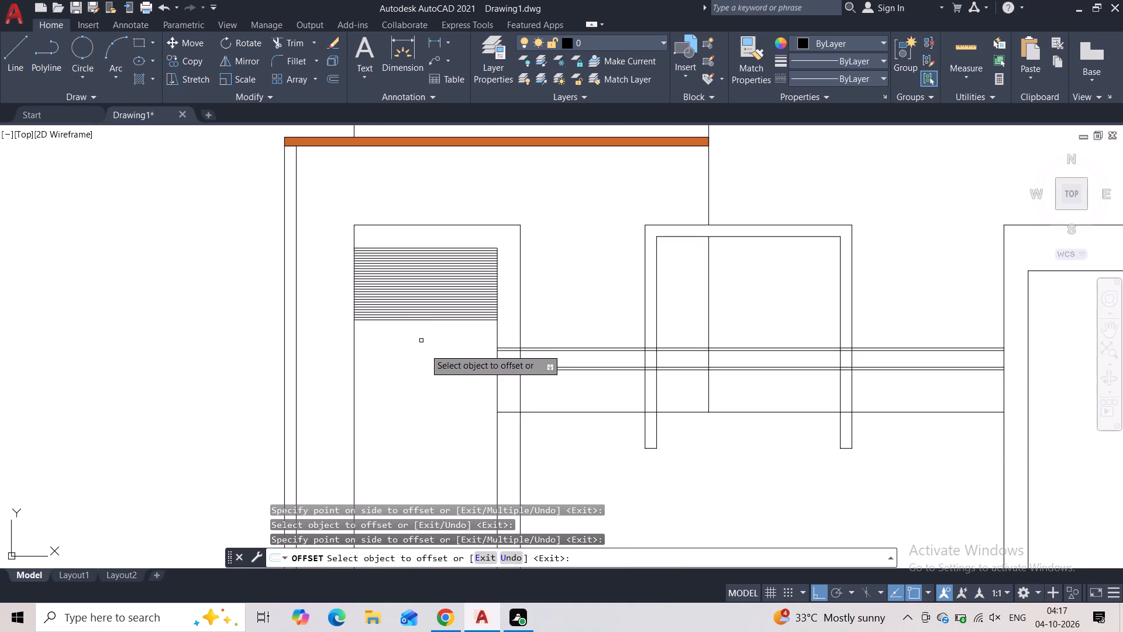
{"action": "scroll", "coordinate": [428, 355], "scroll_direction": "down", "scroll_amount": 1}
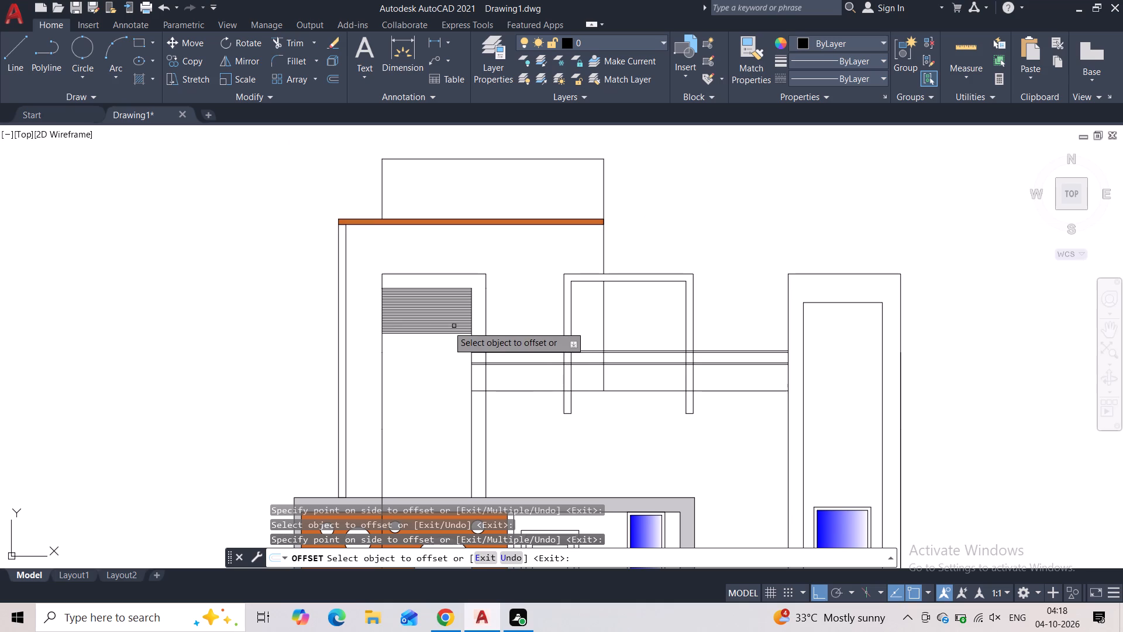
{"action": "scroll", "coordinate": [453, 321], "scroll_direction": "down", "scroll_amount": 2}
{"action": "scroll", "coordinate": [481, 322], "scroll_direction": "up", "scroll_amount": 2}
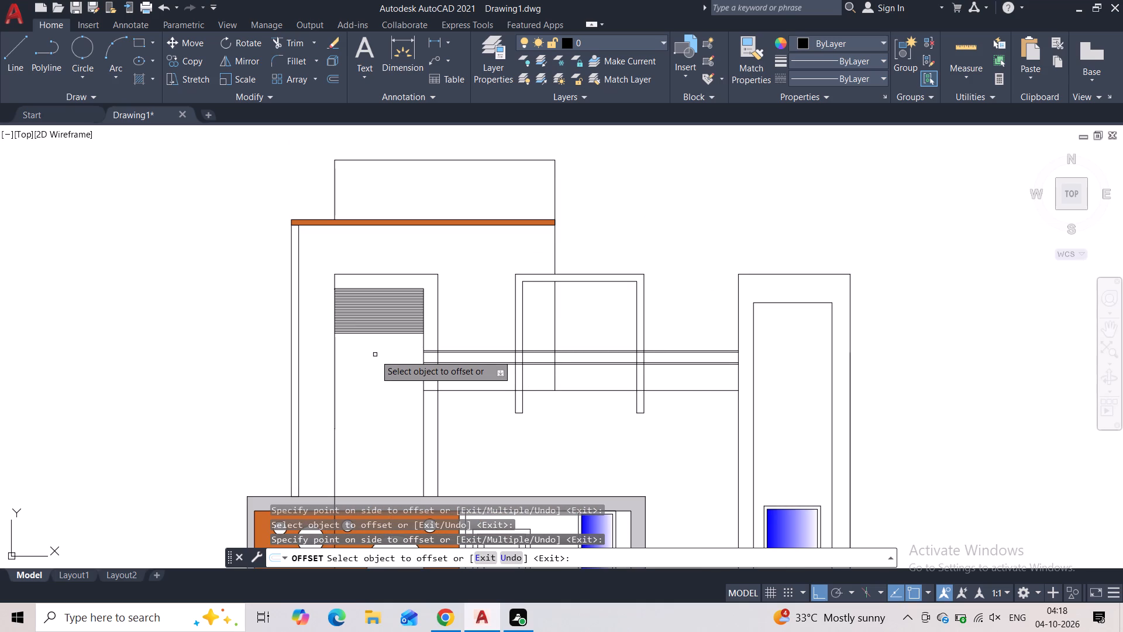
{"action": "scroll", "coordinate": [384, 359], "scroll_direction": "up", "scroll_amount": 1}
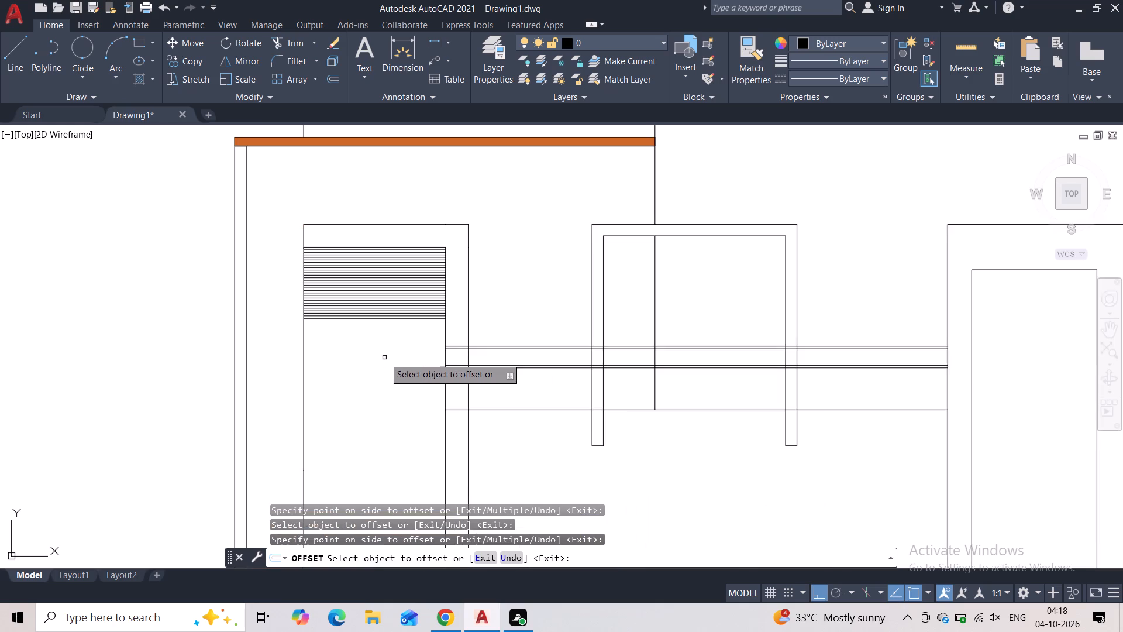
{"action": "scroll", "coordinate": [384, 352], "scroll_direction": "up", "scroll_amount": 2}
{"action": "key", "text": "Escape"}
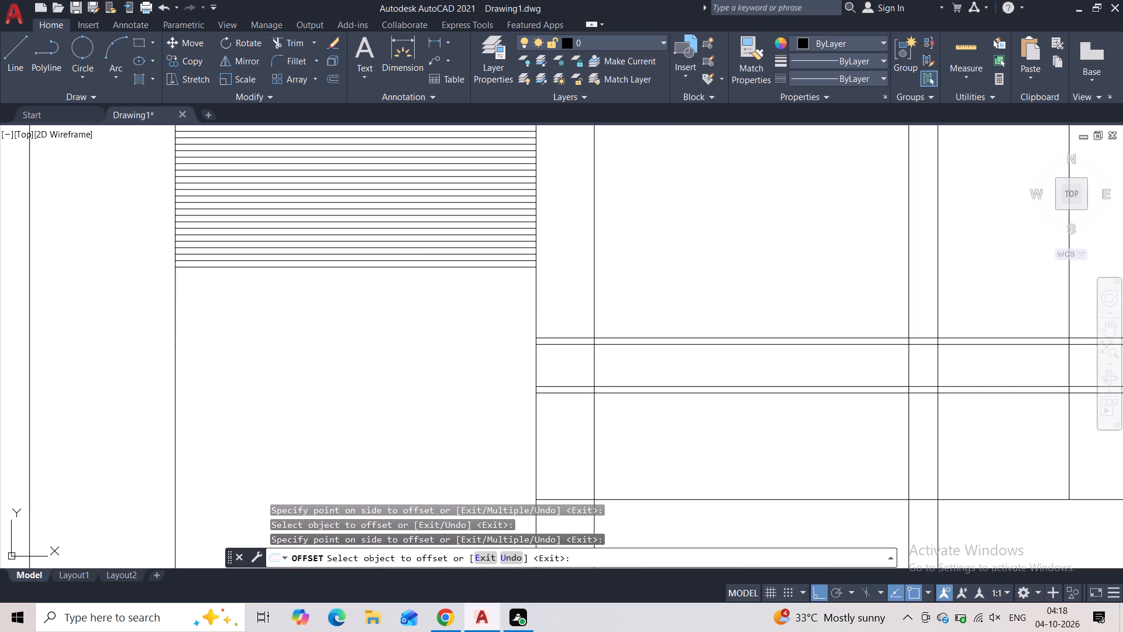
Offset the left inner panel's lowest line downward at a 1.3" distance, repeating from each new line for four lines.
{"action": "left_click", "coordinate": [419, 269]}
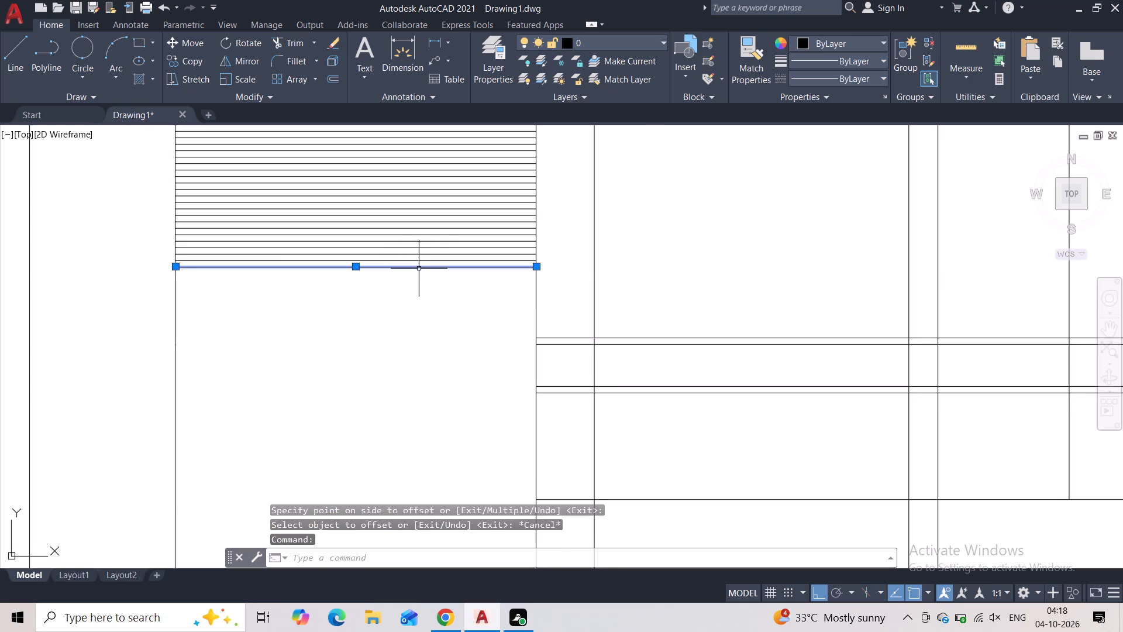
{"action": "left_click", "coordinate": [340, 80]}
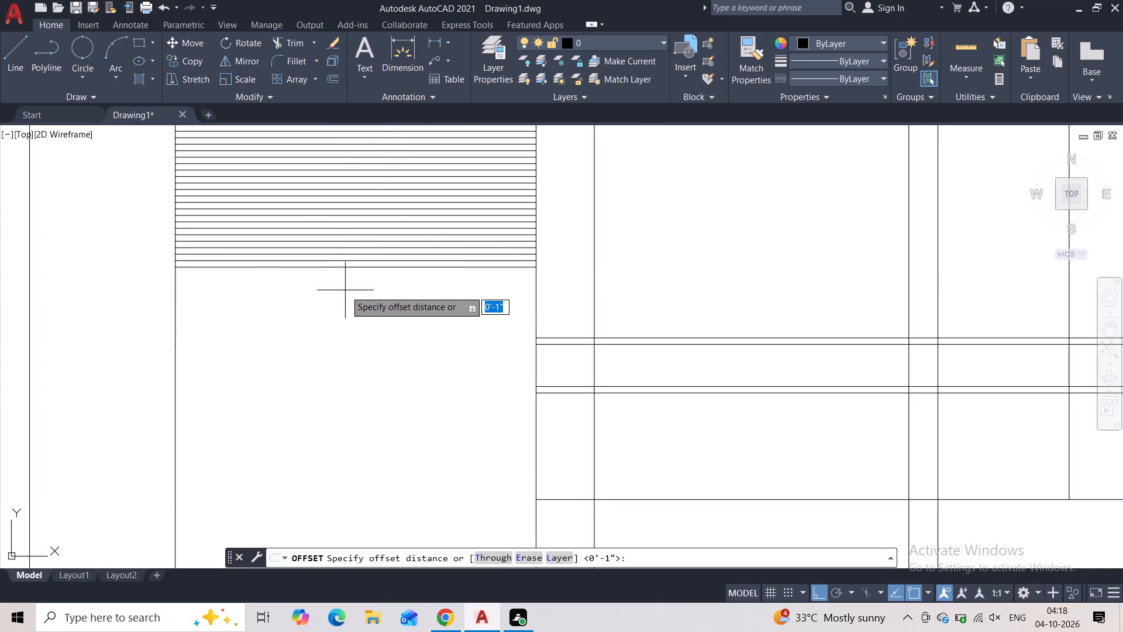
{"action": "type", "text": "1.3\""}
{"action": "key", "text": "Return"}
{"action": "left_click", "coordinate": [345, 290]}
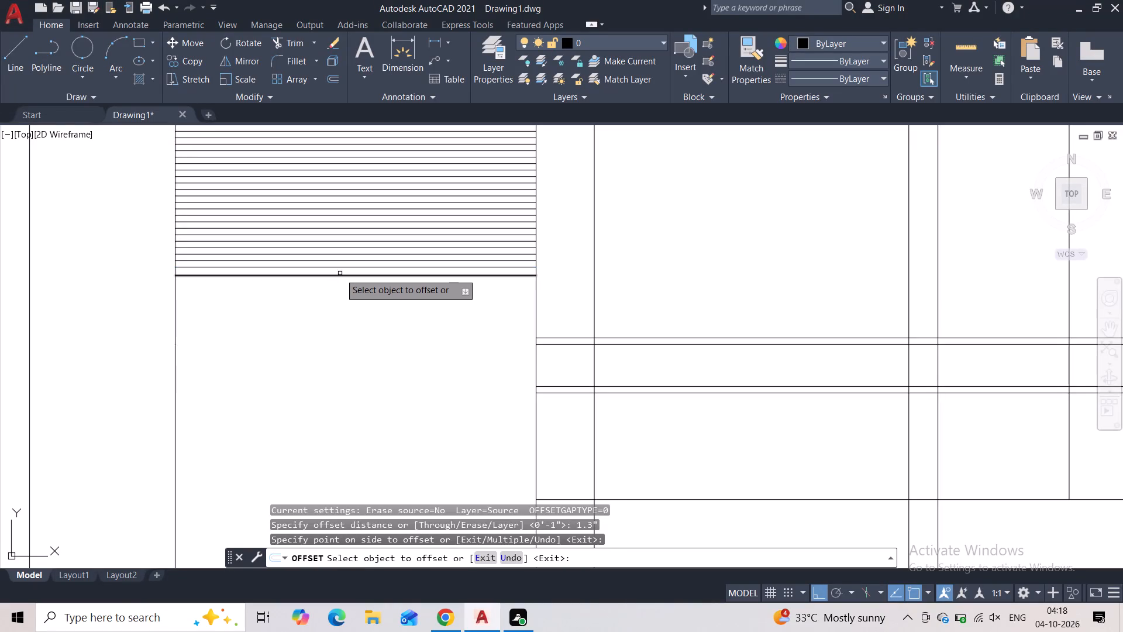
{"action": "left_click", "coordinate": [340, 273]}
{"action": "left_click", "coordinate": [340, 314]}
{"action": "left_click", "coordinate": [338, 285]}
{"action": "left_click", "coordinate": [339, 321]}
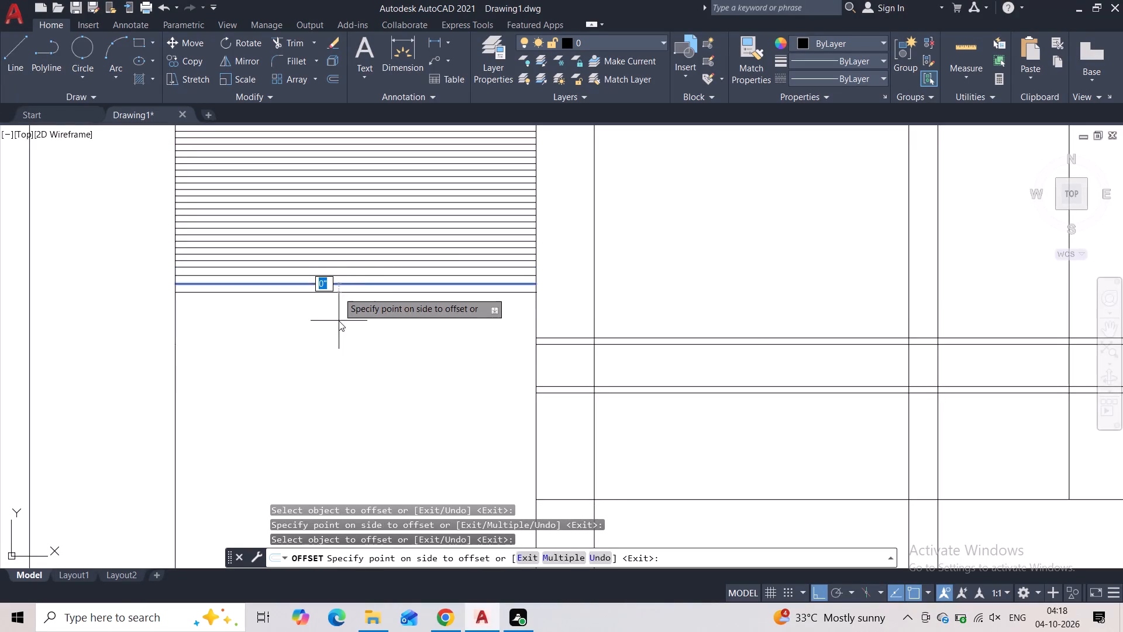
{"action": "left_click", "coordinate": [733, 335]}
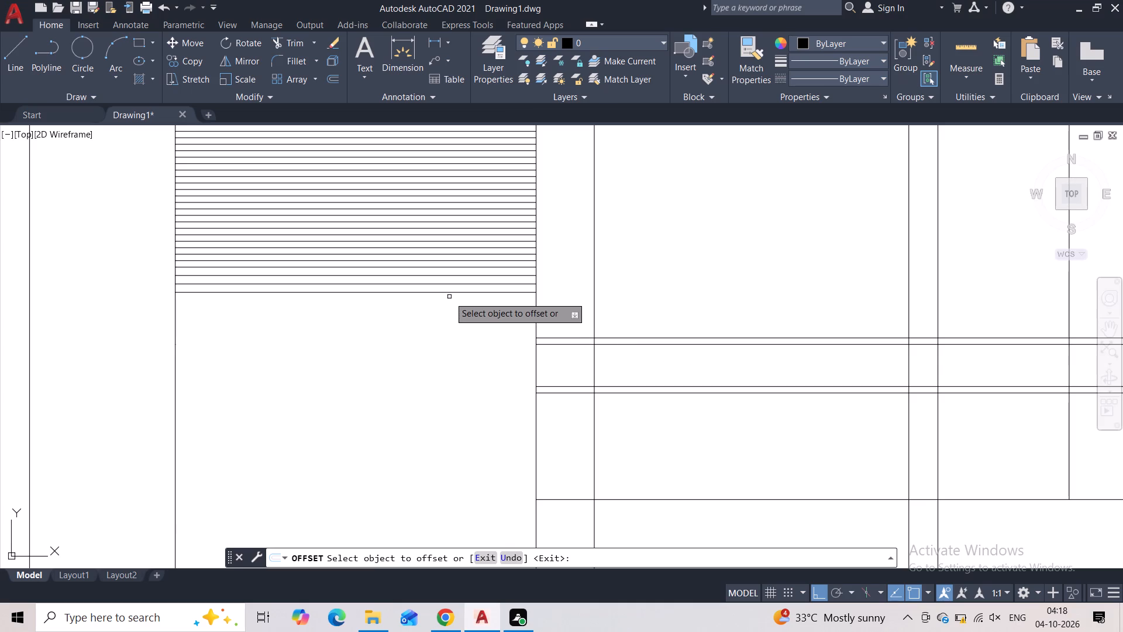
{"action": "left_click", "coordinate": [450, 293]}
{"action": "left_click", "coordinate": [449, 332]}
Add four more horizontal lines below the lowest line in the left inner panel with successive 1.3" offsets.
{"action": "left_click", "coordinate": [456, 303]}
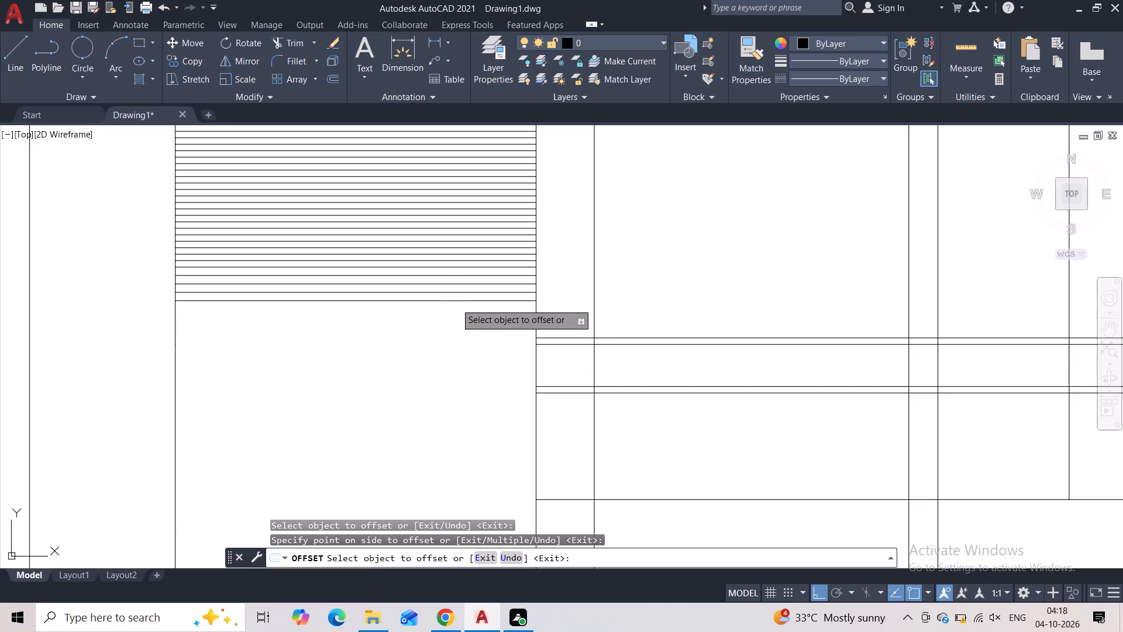
{"action": "left_click", "coordinate": [457, 301]}
{"action": "left_click", "coordinate": [457, 330]}
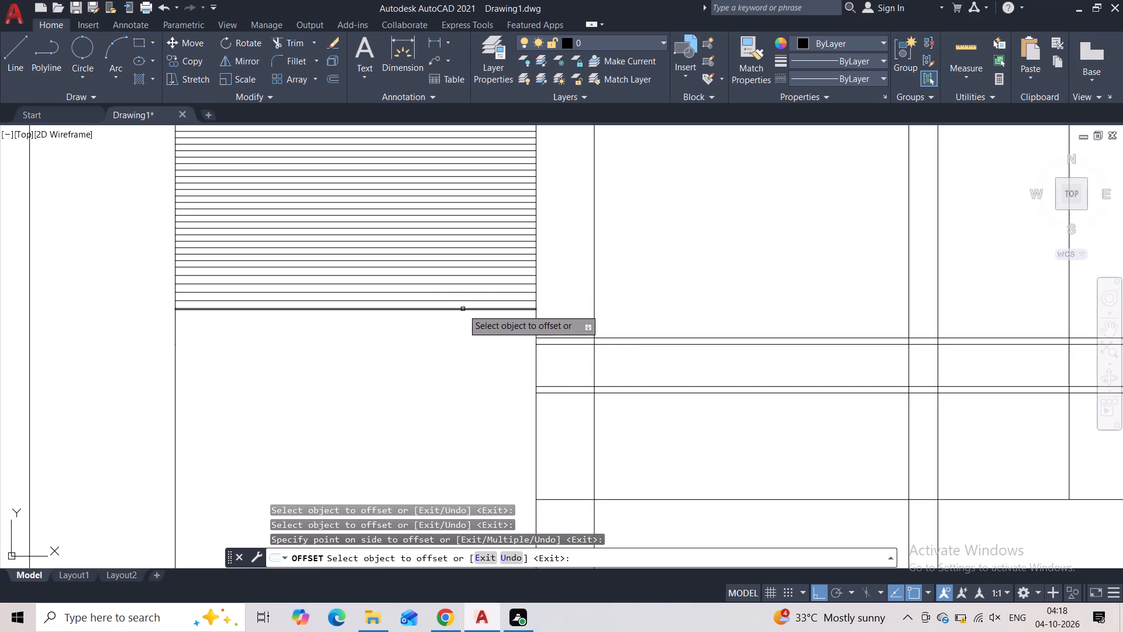
{"action": "left_click", "coordinate": [463, 309]}
{"action": "left_click", "coordinate": [463, 332]}
{"action": "left_click", "coordinate": [469, 316]}
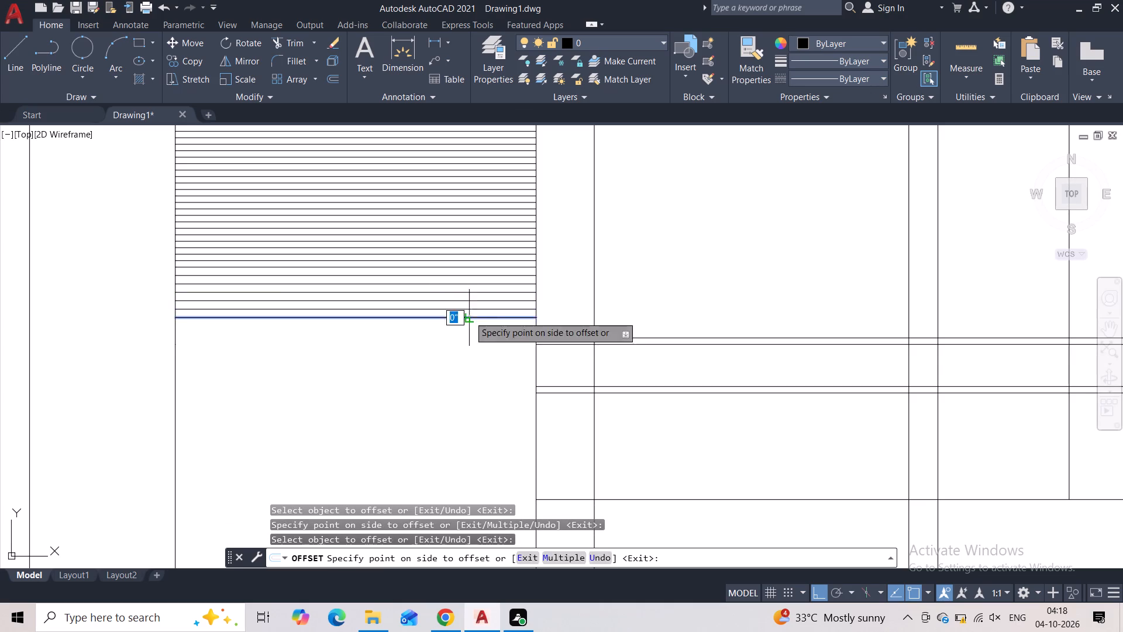
{"action": "left_click", "coordinate": [467, 340]}
{"action": "left_click", "coordinate": [470, 321]}
{"action": "left_click", "coordinate": [469, 327]}
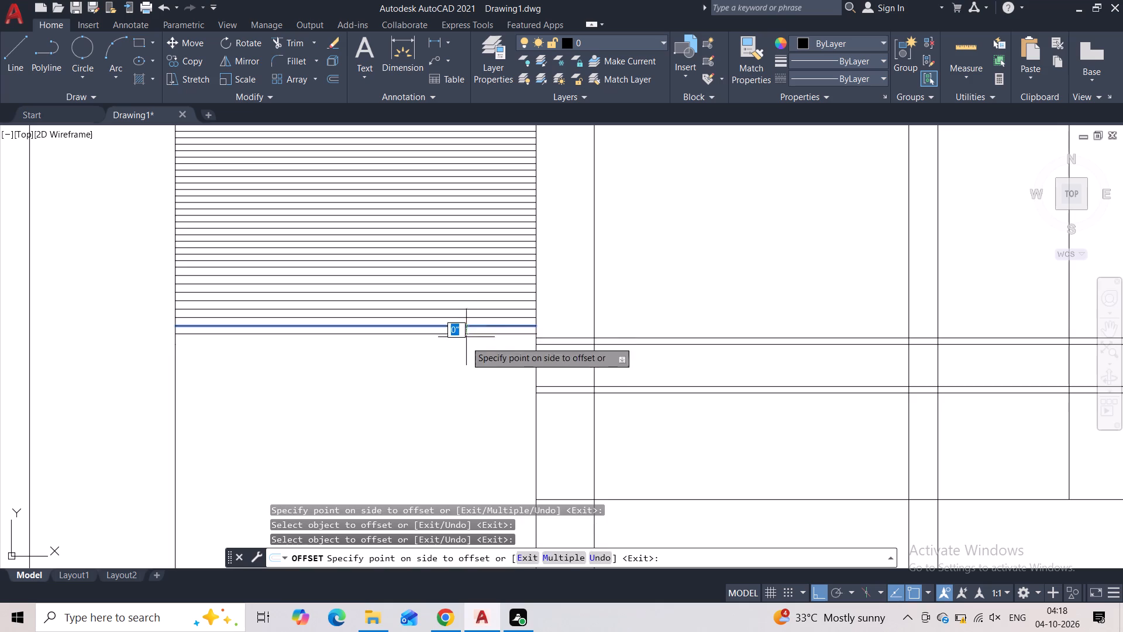
{"action": "left_click", "coordinate": [464, 347]}
Continue the left inner panel's line series downward with five more successive 1.3" offsets.
{"action": "left_click", "coordinate": [466, 335]}
{"action": "left_click", "coordinate": [463, 366]}
{"action": "left_click", "coordinate": [463, 343]}
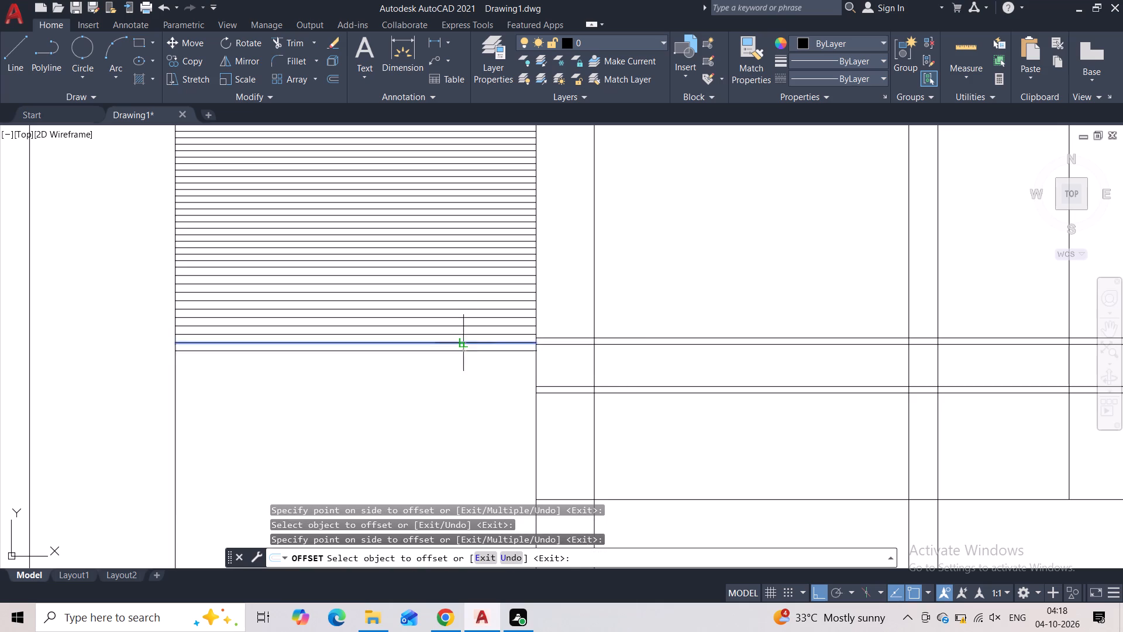
{"action": "left_click", "coordinate": [461, 362]}
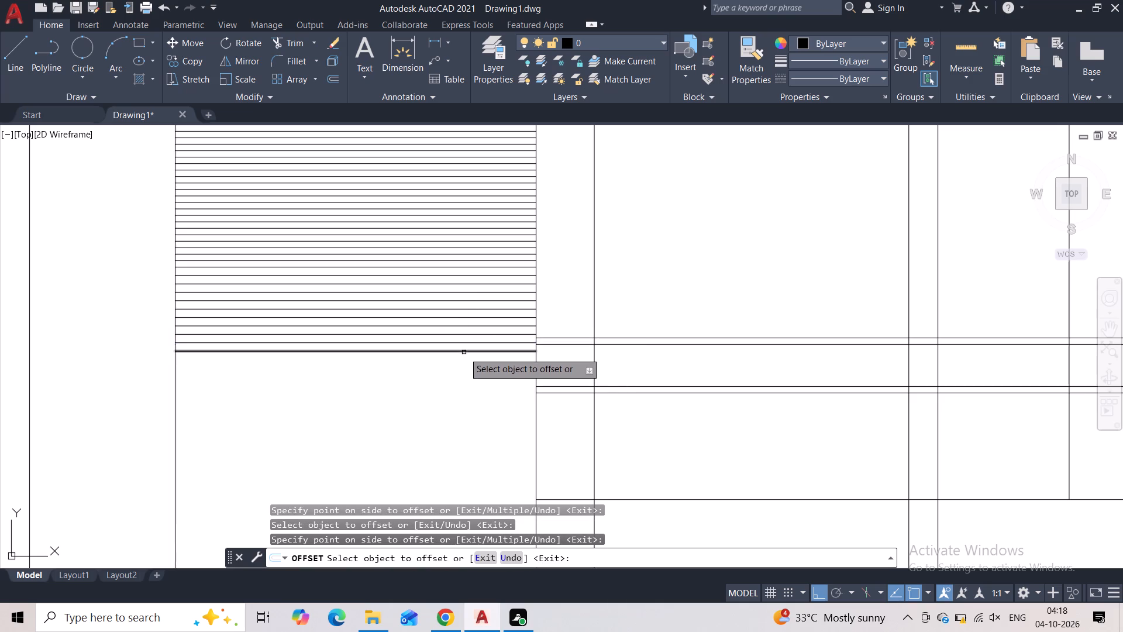
{"action": "left_click", "coordinate": [464, 352]}
{"action": "left_click", "coordinate": [465, 366]}
{"action": "left_click", "coordinate": [467, 359]}
{"action": "left_click", "coordinate": [466, 372]}
{"action": "left_click", "coordinate": [466, 368]}
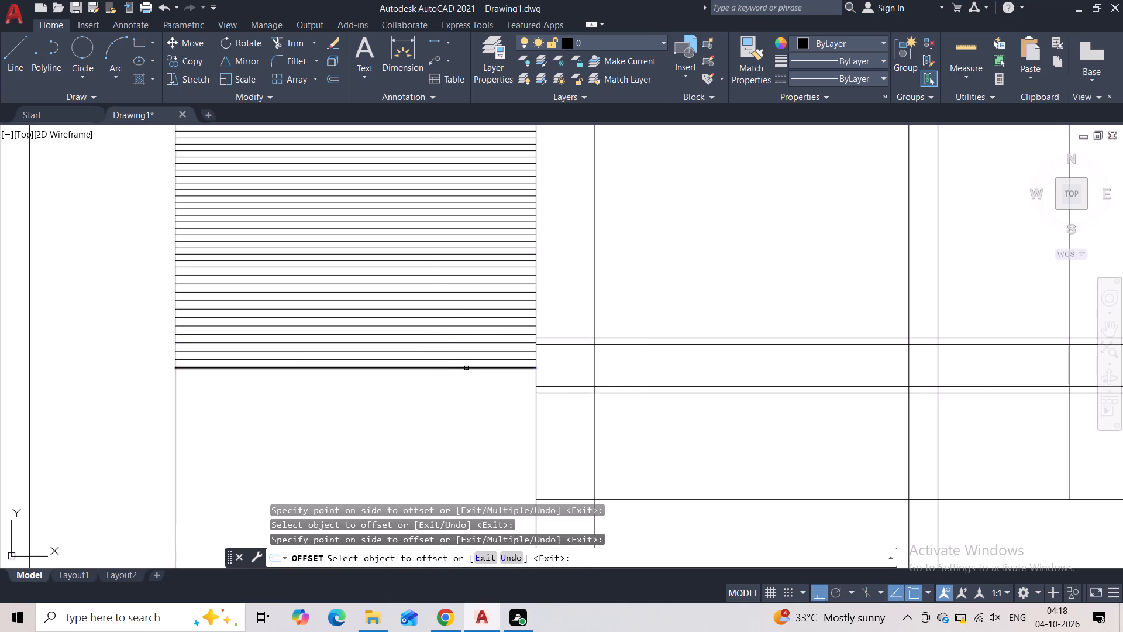
{"action": "left_click", "coordinate": [464, 391]}
Offset the lowest line of the left inner panel downward five further times in succession, 1.3" apart.
{"action": "left_click", "coordinate": [466, 379]}
{"action": "left_click", "coordinate": [467, 376]}
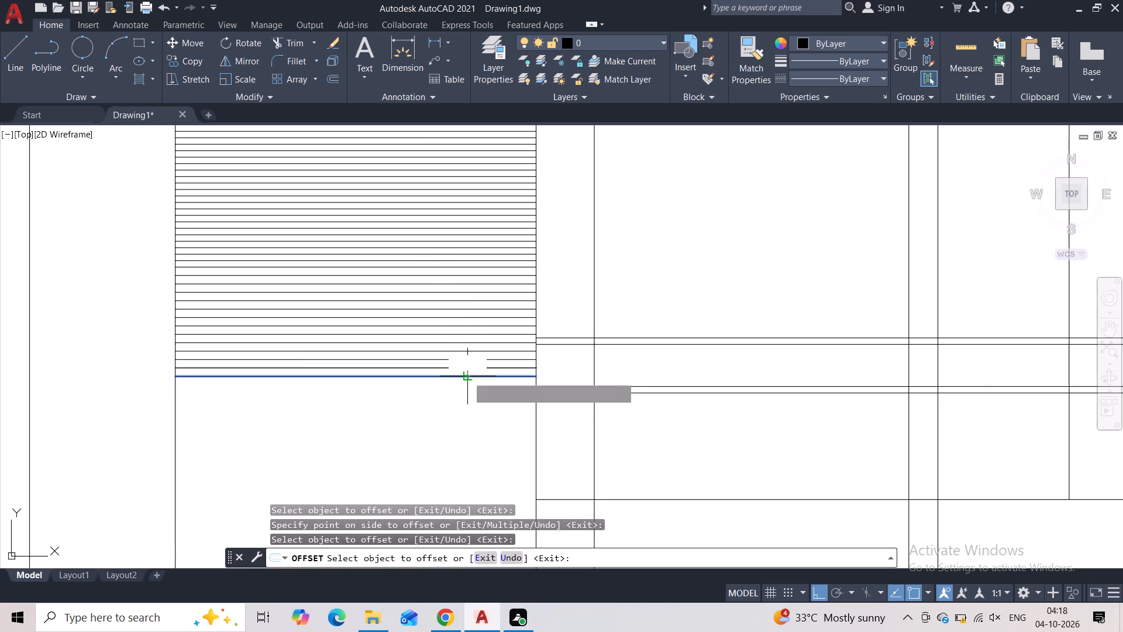
{"action": "left_click", "coordinate": [465, 399]}
{"action": "left_click", "coordinate": [469, 384]}
{"action": "left_click", "coordinate": [467, 416]}
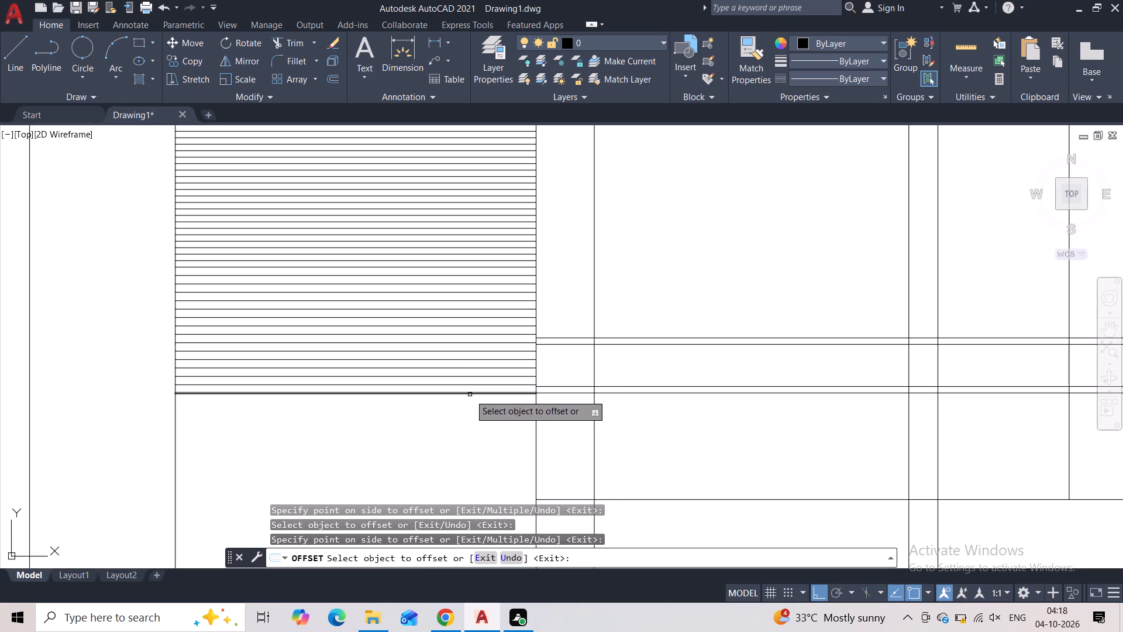
{"action": "left_click", "coordinate": [470, 394]}
{"action": "left_click", "coordinate": [469, 408]}
{"action": "left_click", "coordinate": [469, 401]}
{"action": "left_click", "coordinate": [468, 418]}
{"action": "left_click", "coordinate": [468, 407]}
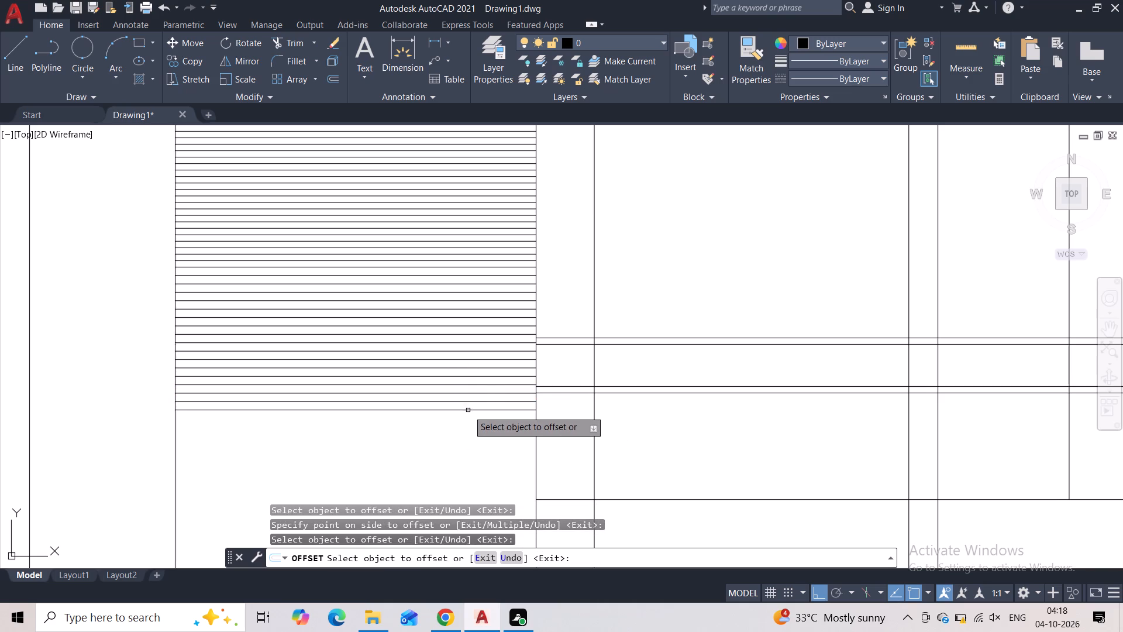
{"action": "left_click", "coordinate": [468, 410]}
{"action": "left_click", "coordinate": [460, 446]}
Extend the left inner panel's lines downward with another five successive 1.3" offsets from the lowest line.
{"action": "left_click", "coordinate": [473, 418]}
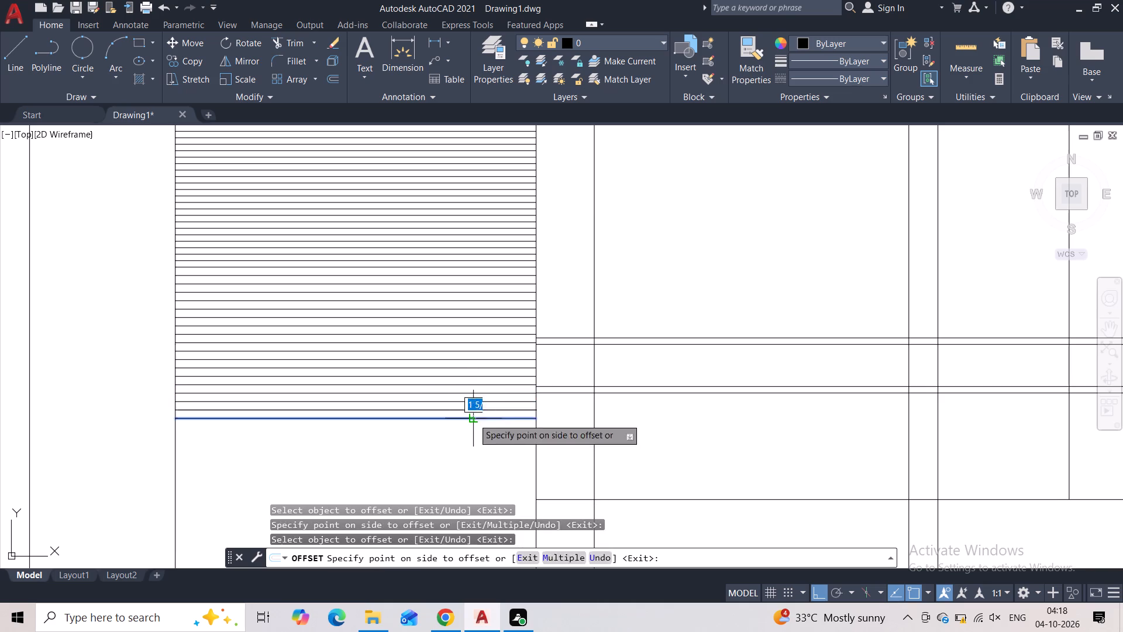
{"action": "left_click", "coordinate": [472, 431]}
{"action": "left_click", "coordinate": [472, 425]}
{"action": "left_click", "coordinate": [468, 441]}
{"action": "left_click", "coordinate": [469, 437]}
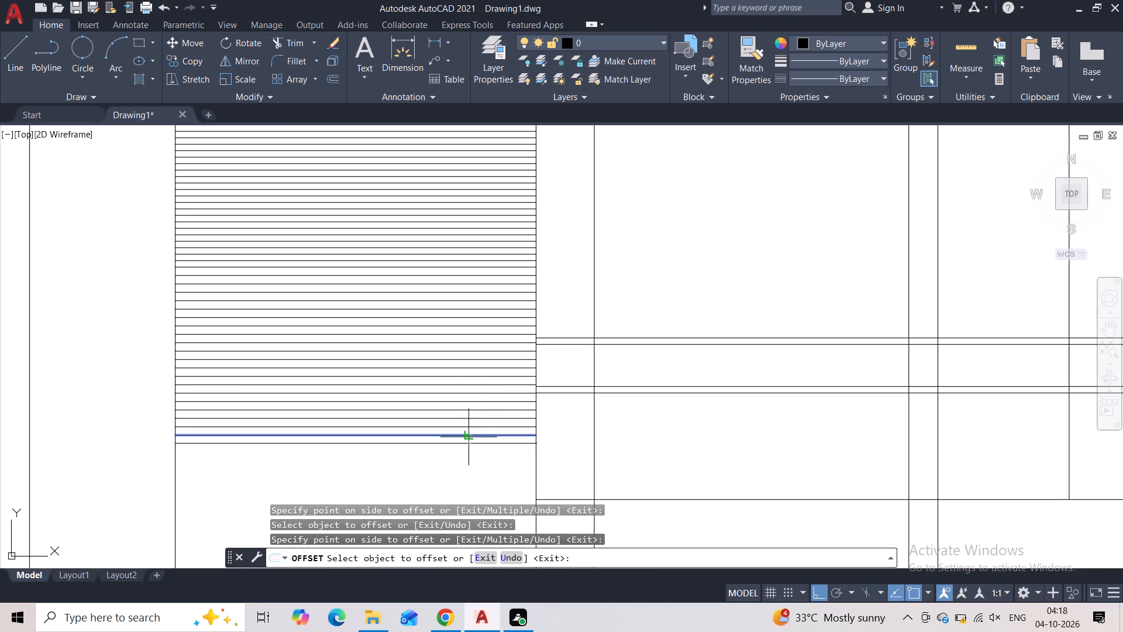
{"action": "left_click", "coordinate": [468, 446]}
{"action": "left_click", "coordinate": [468, 442]}
{"action": "left_click", "coordinate": [466, 454]}
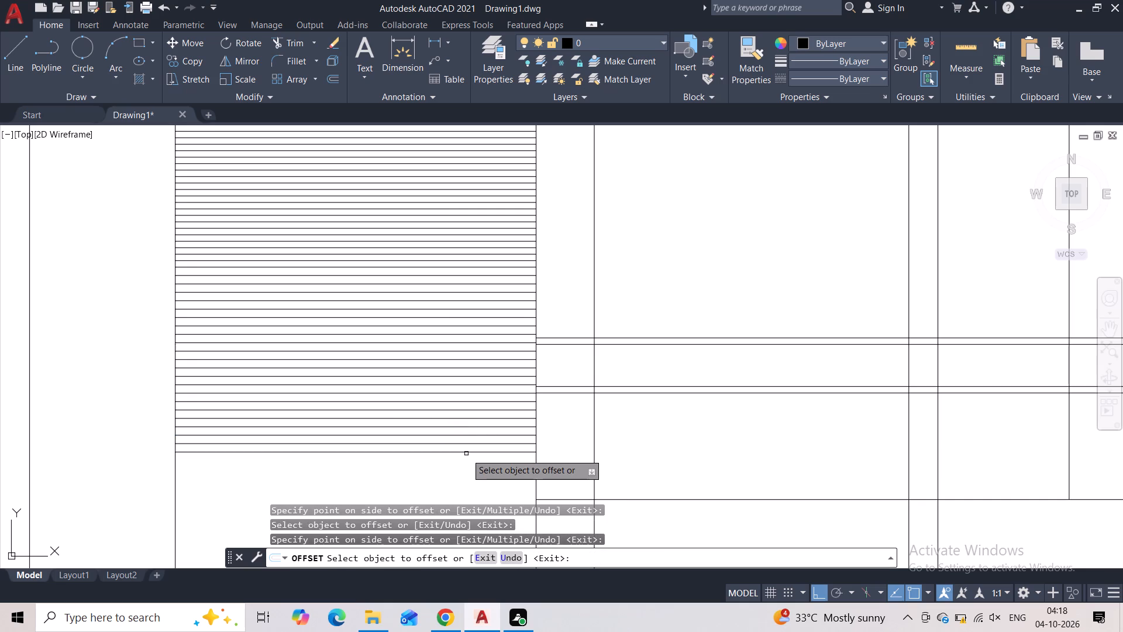
{"action": "left_click", "coordinate": [466, 454]}
{"action": "left_click", "coordinate": [464, 472]}
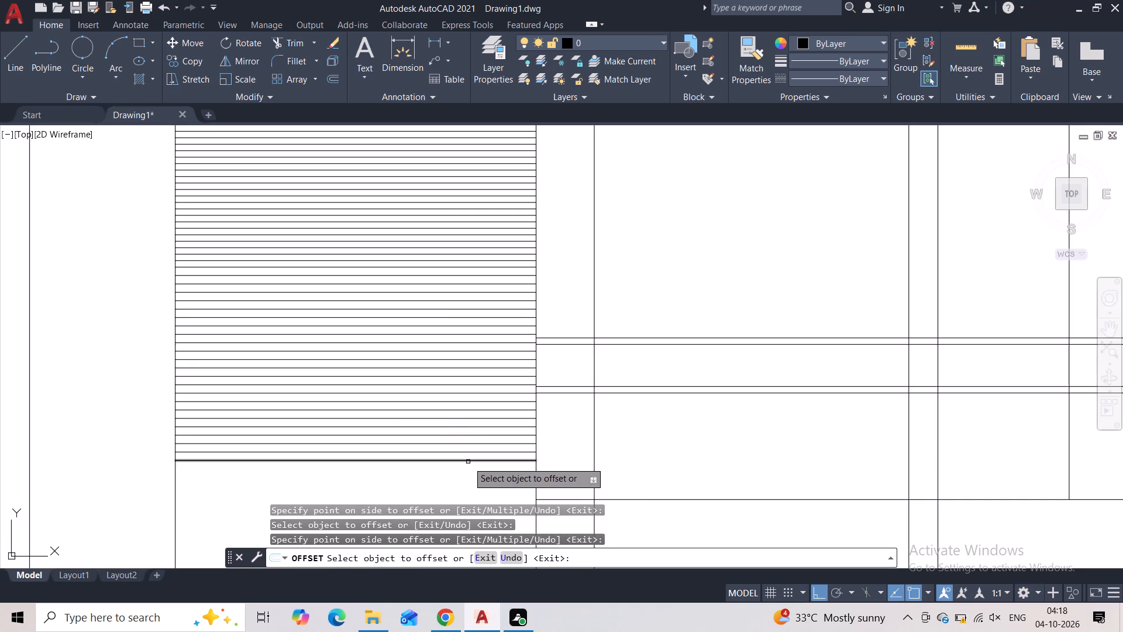
Continue the left inner panel's horizontal lines downward with four more successive 1.3" offsets from the lowest line.
{"action": "left_click", "coordinate": [468, 462]}
{"action": "left_click", "coordinate": [467, 480]}
{"action": "left_click", "coordinate": [470, 469]}
{"action": "left_click", "coordinate": [469, 478]}
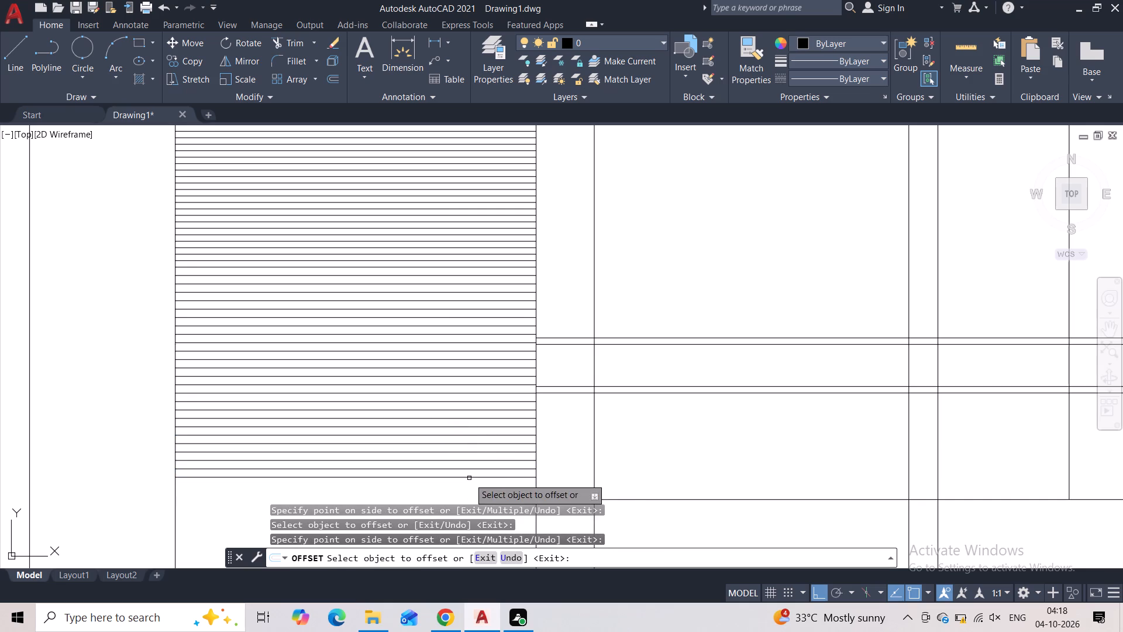
{"action": "left_click", "coordinate": [469, 478]}
{"action": "left_click", "coordinate": [467, 484]}
{"action": "left_click", "coordinate": [467, 486]}
{"action": "left_click", "coordinate": [465, 491]}
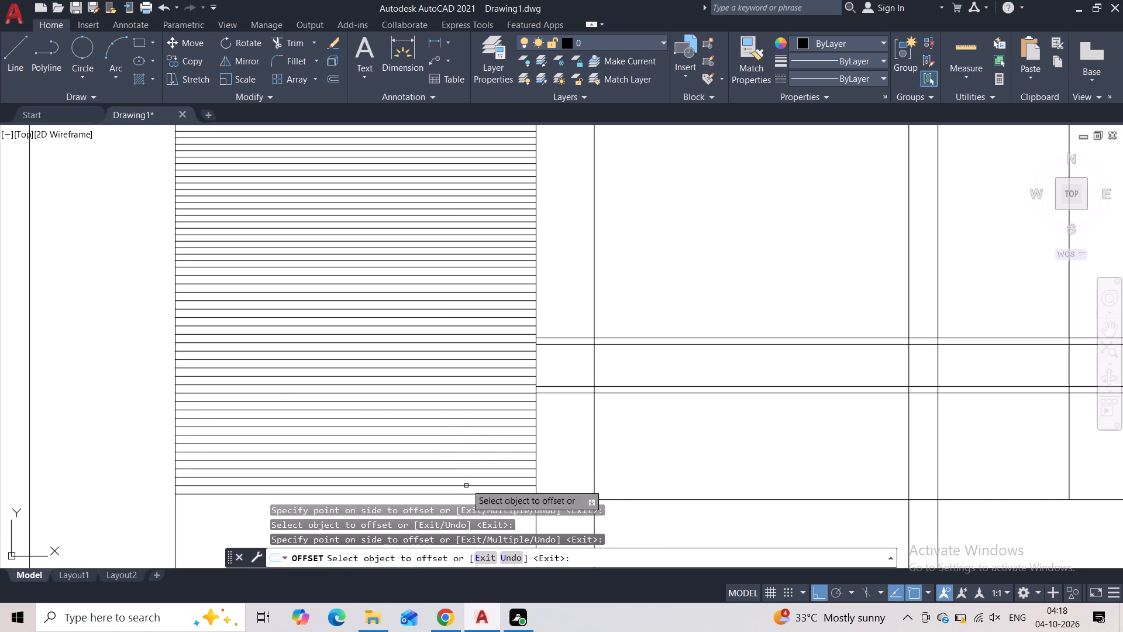
Add two more lines below the left inner panel's lowest line at 1.3" spacing and end that offset series.
{"action": "scroll", "coordinate": [466, 430], "scroll_direction": "down", "scroll_amount": 2}
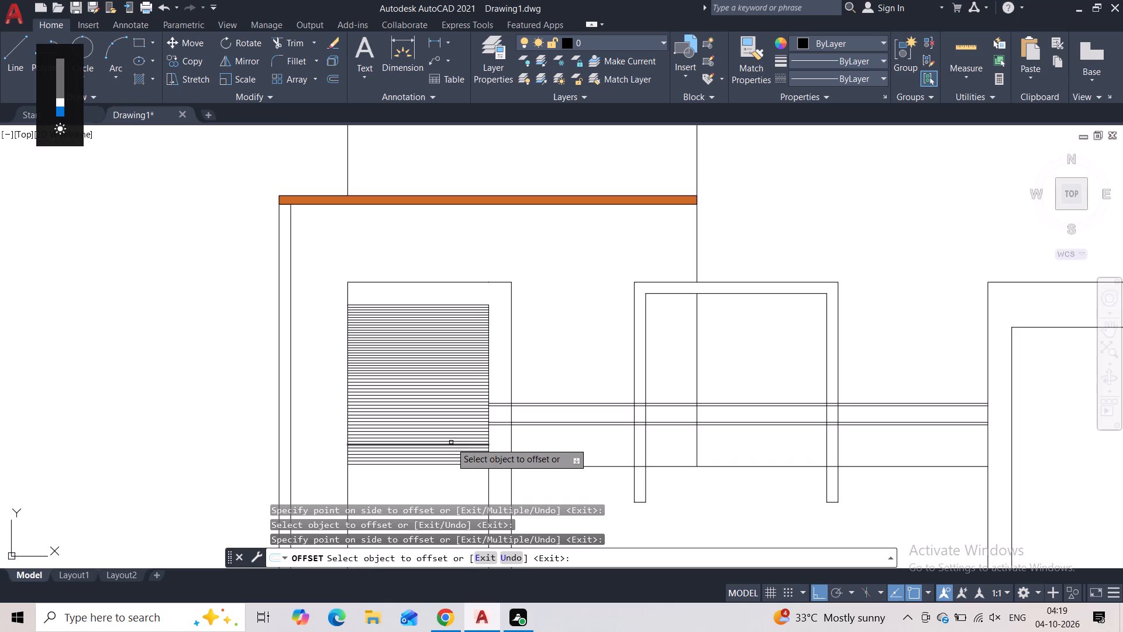
{"action": "scroll", "coordinate": [429, 451], "scroll_direction": "up", "scroll_amount": 1}
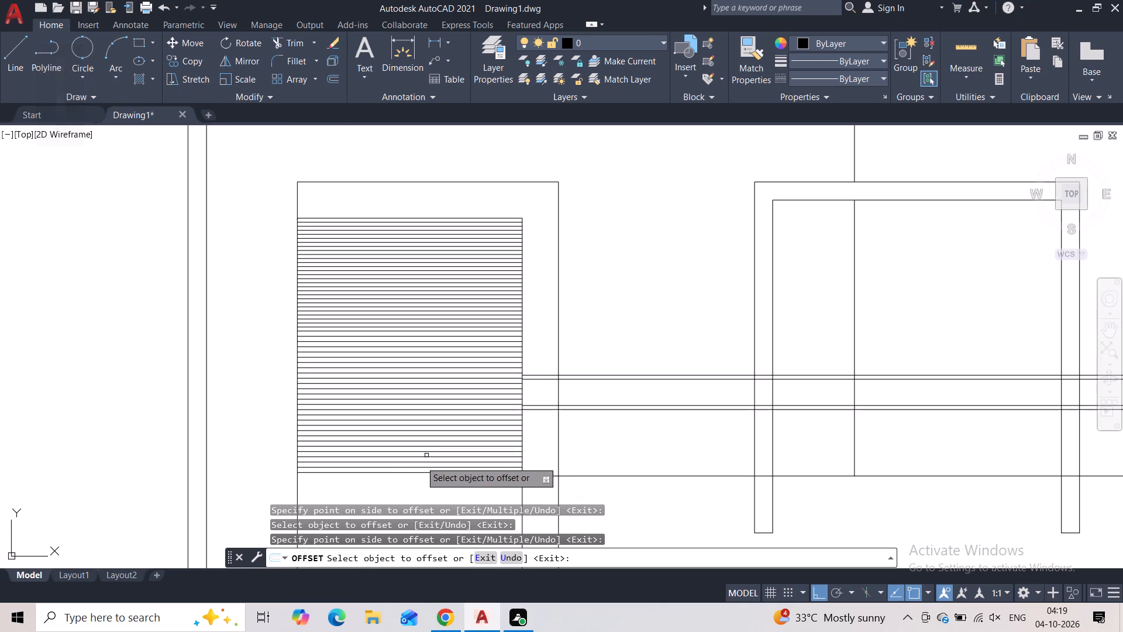
{"action": "middle_click_drag", "start_coordinate": [413, 483], "coordinate": [377, 339]}
{"action": "middle_click_drag", "start_coordinate": [377, 339], "coordinate": [377, 263]}
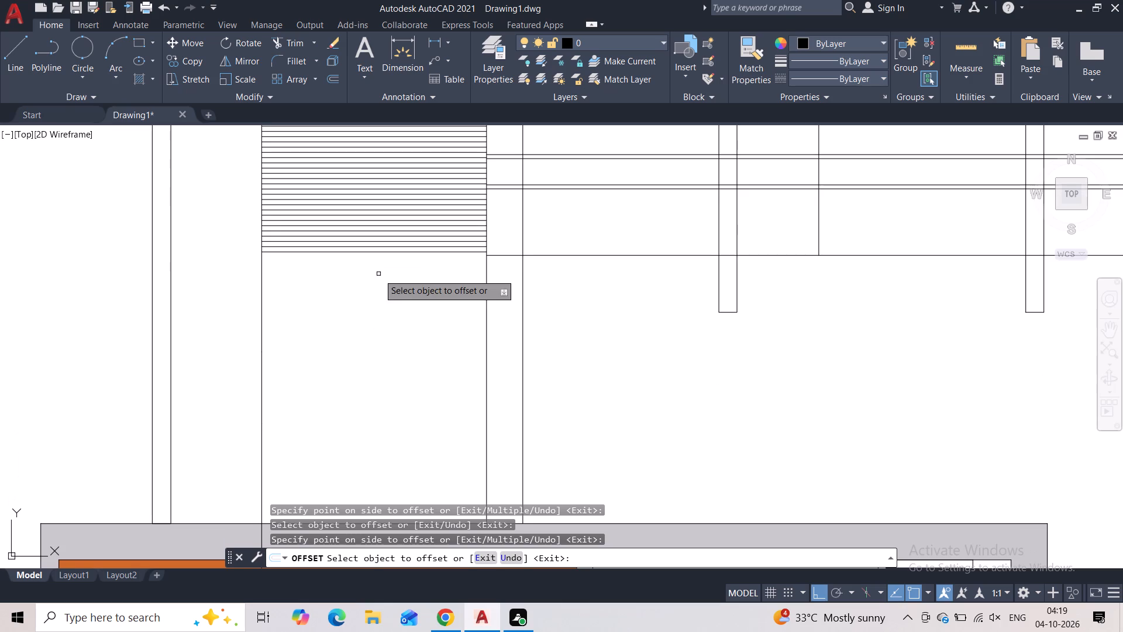
{"action": "left_click", "coordinate": [375, 253]}
{"action": "left_click", "coordinate": [368, 330]}
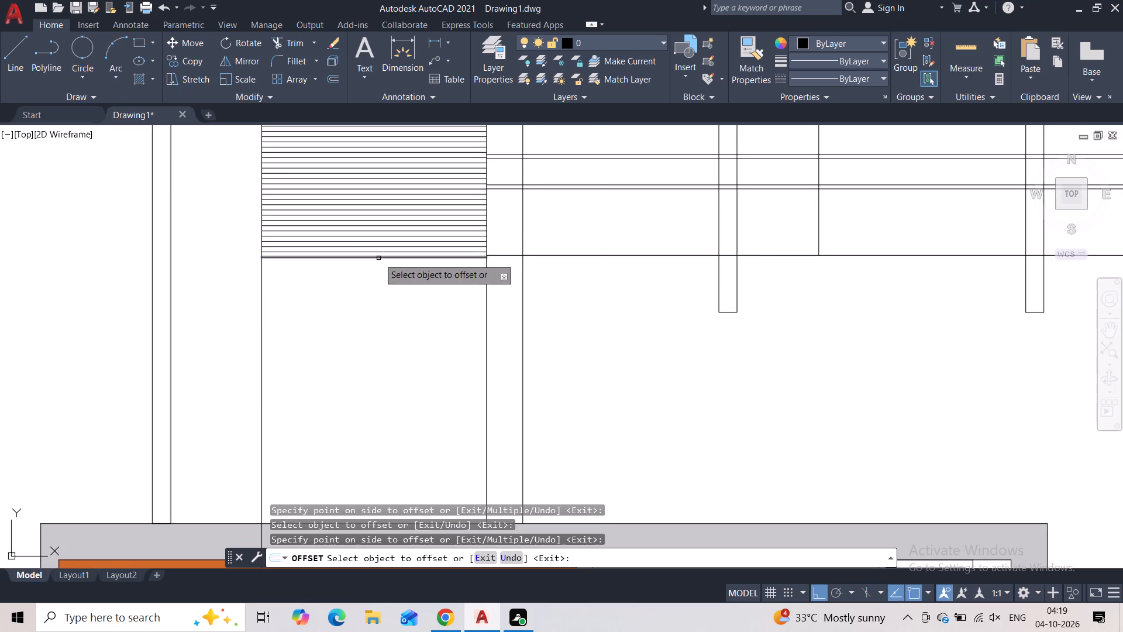
{"action": "left_click", "coordinate": [378, 258]}
{"action": "left_click", "coordinate": [380, 280]}
{"action": "key", "text": "Escape"}
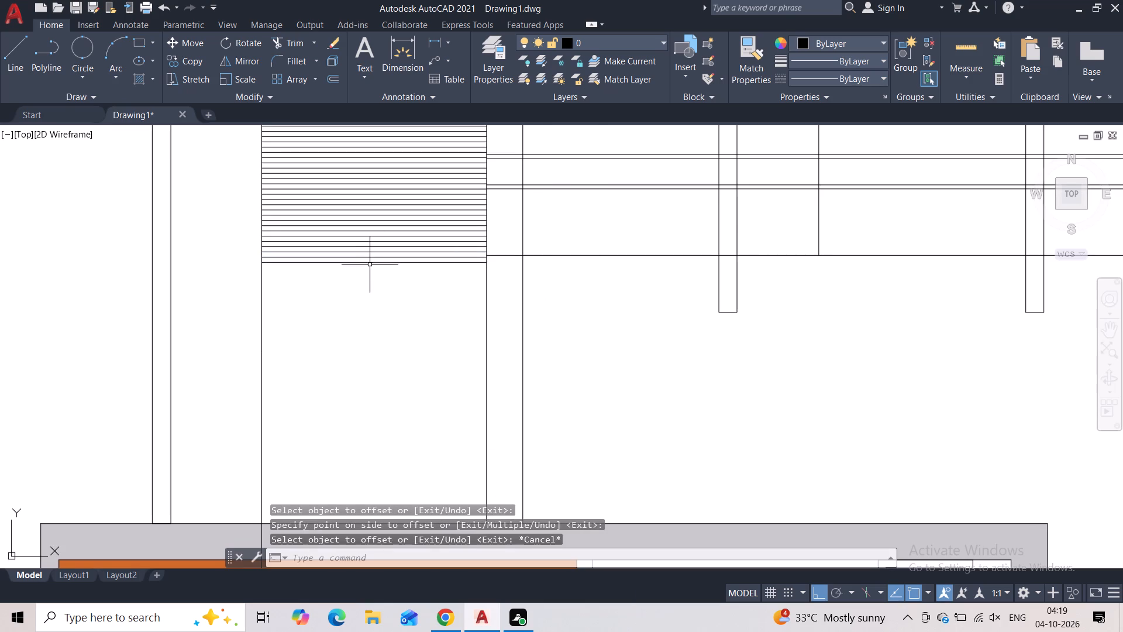
Offset the left inner panel's lowest line downward three times in succession at a new distance of 1.5".
{"action": "left_click", "coordinate": [370, 263]}
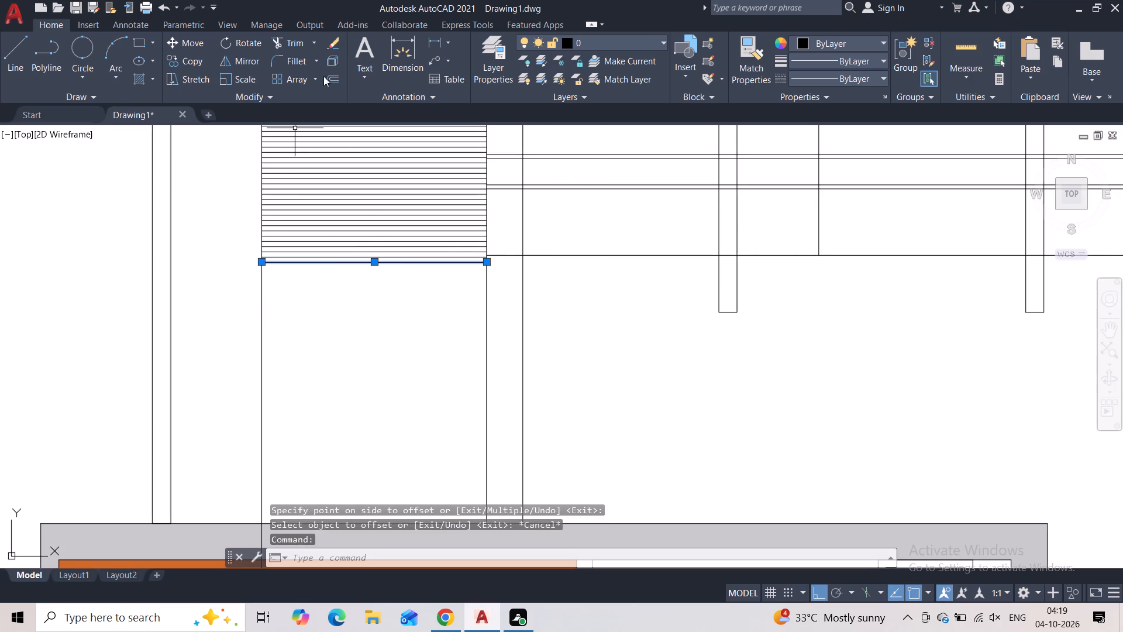
{"action": "left_click", "coordinate": [332, 80]}
{"action": "type", "text": "1.5\""}
{"action": "key", "text": "Return"}
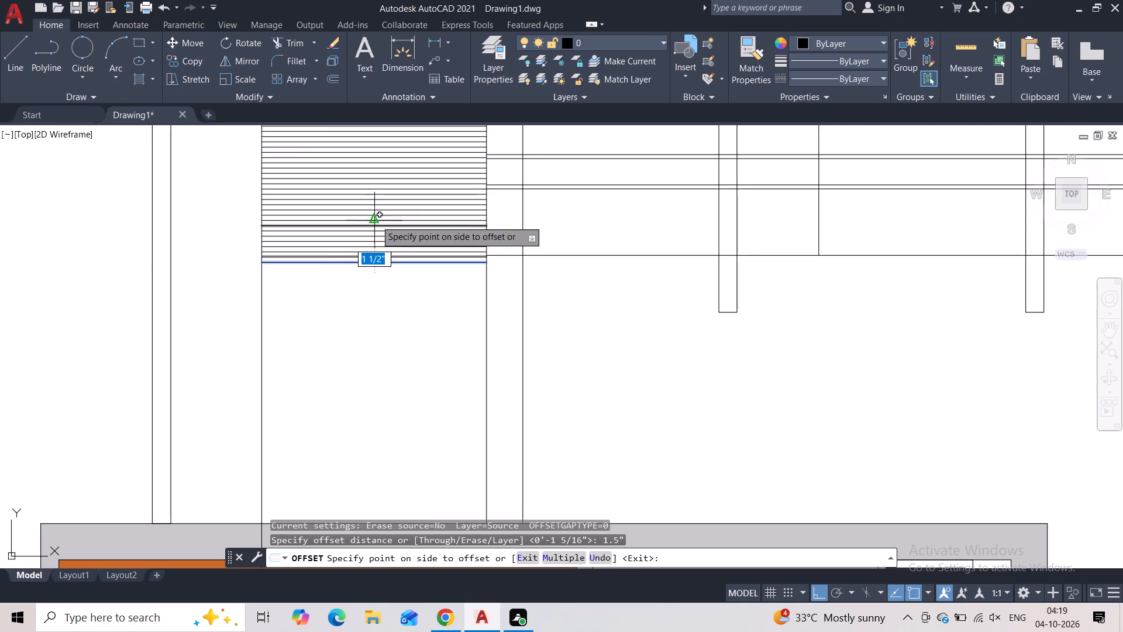
{"action": "left_click", "coordinate": [341, 314]}
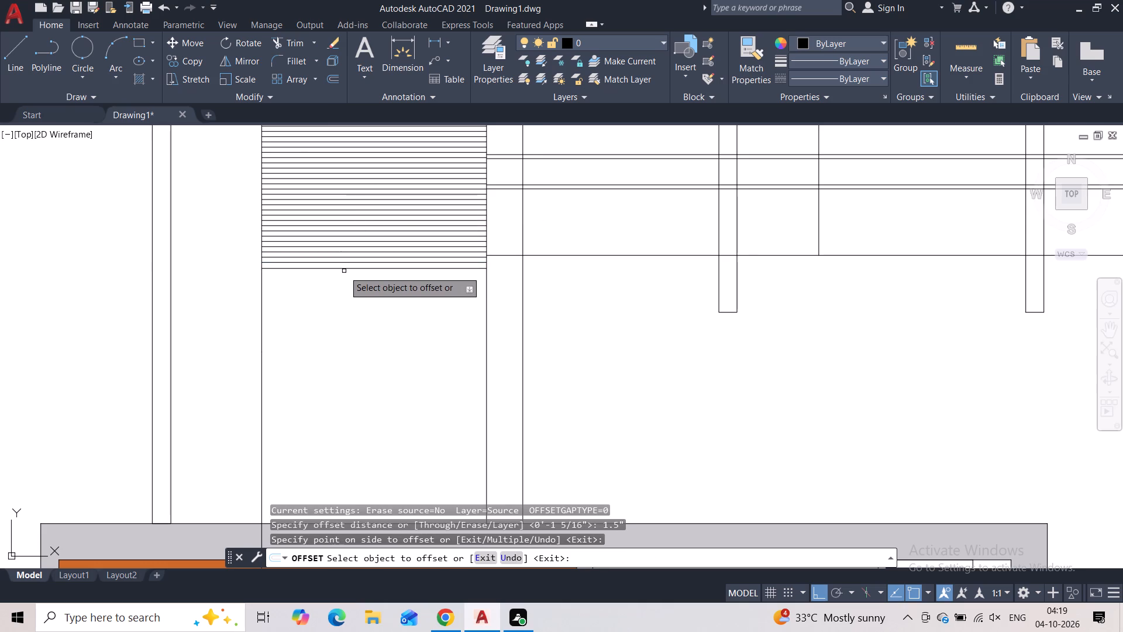
{"action": "left_click", "coordinate": [344, 271]}
{"action": "left_click", "coordinate": [341, 267]}
{"action": "left_click", "coordinate": [337, 297]}
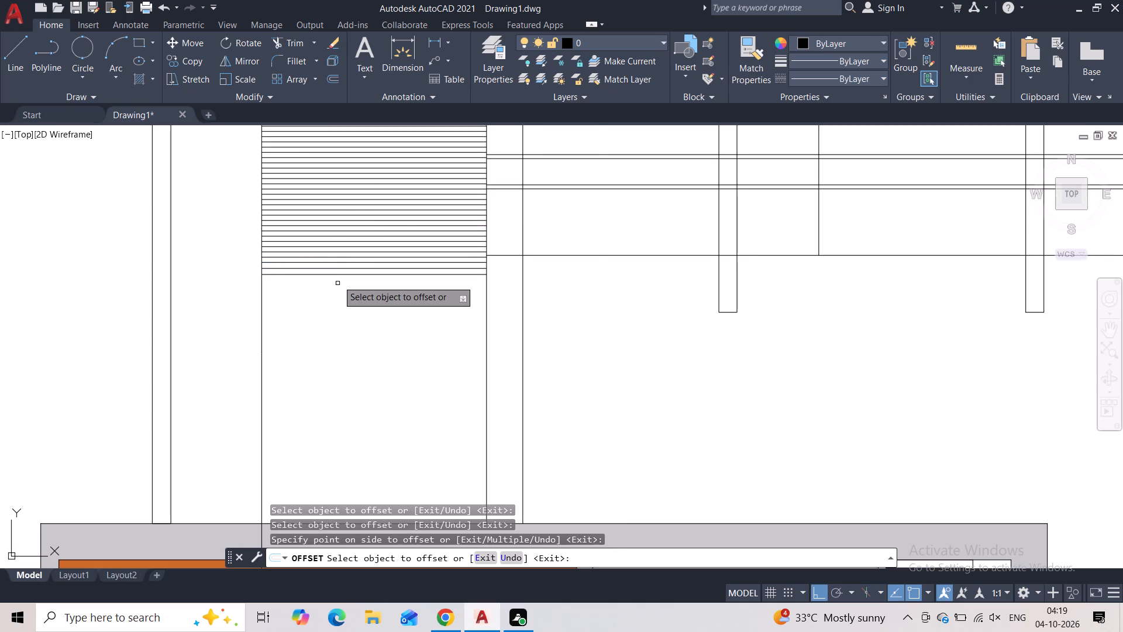
{"action": "left_click", "coordinate": [339, 274]}
{"action": "left_click", "coordinate": [337, 300]}
Add three more horizontal lines below the lowest line of the left inner panel with successive 1.5" offsets.
{"action": "left_click", "coordinate": [341, 280]}
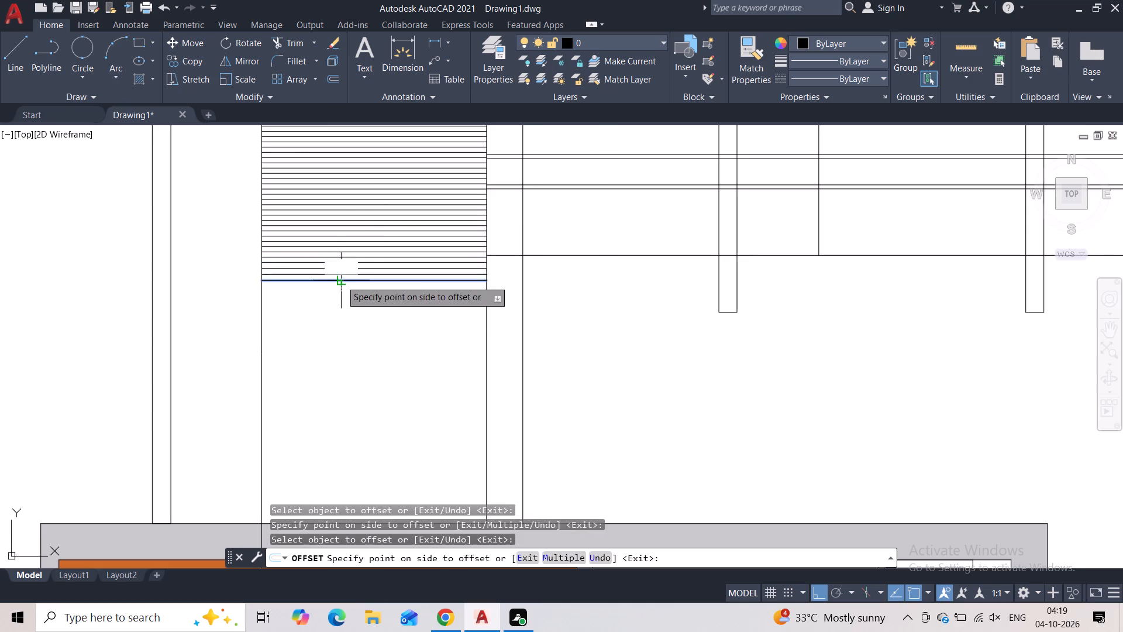
{"action": "left_click", "coordinate": [342, 304]}
{"action": "left_click", "coordinate": [345, 287]}
{"action": "left_click", "coordinate": [346, 311]}
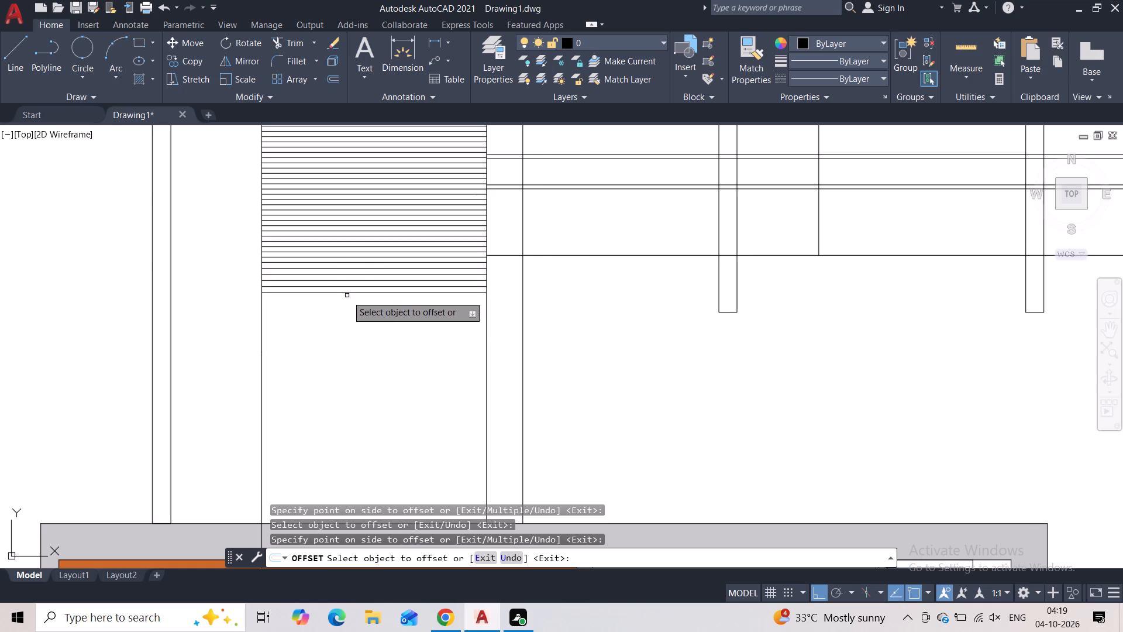
{"action": "left_click", "coordinate": [347, 292]}
{"action": "left_click", "coordinate": [352, 332]}
Extend the left inner panel's line series downward with another three successive 1.5" offsets.
{"action": "scroll", "coordinate": [349, 305], "scroll_direction": "down", "scroll_amount": 1}
{"action": "scroll", "coordinate": [362, 242], "scroll_direction": "down", "scroll_amount": 1}
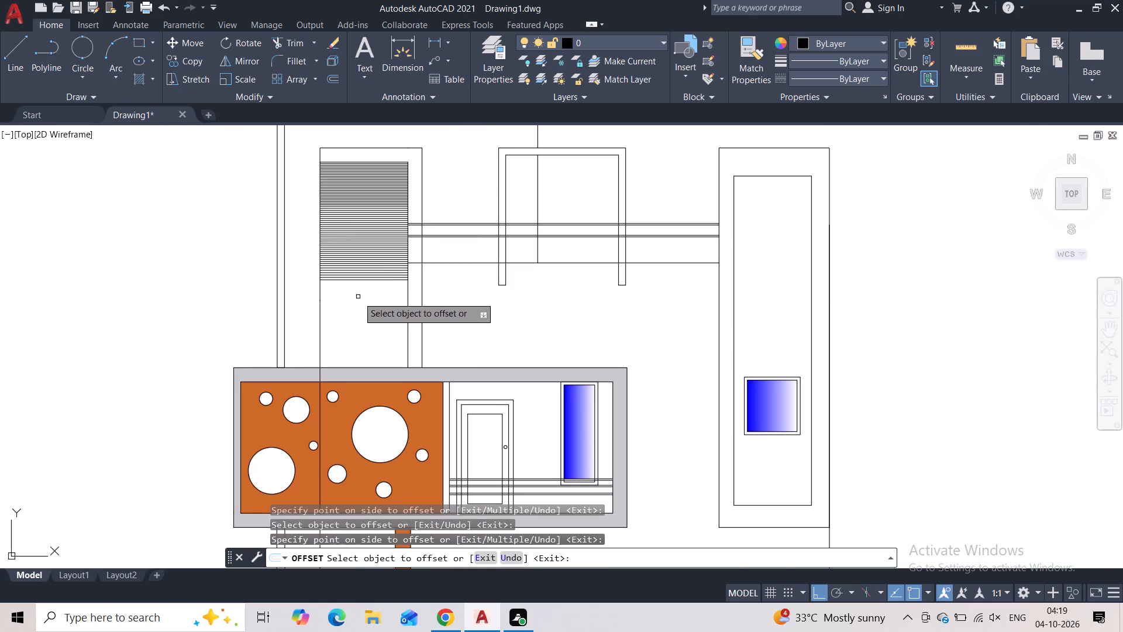
{"action": "scroll", "coordinate": [358, 297], "scroll_direction": "up", "scroll_amount": 3}
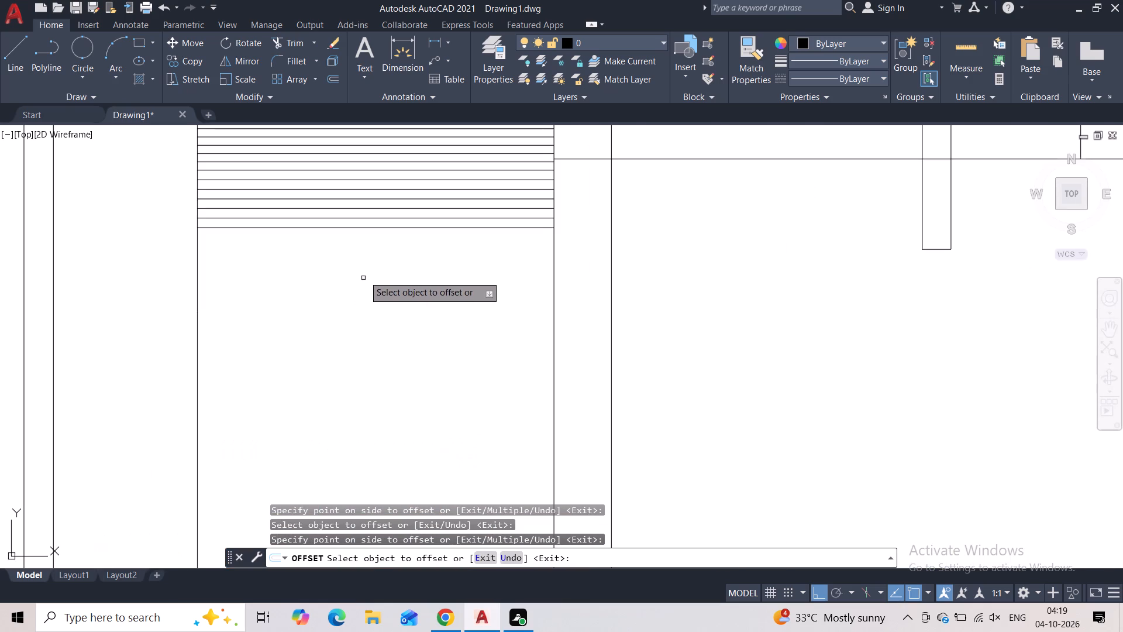
{"action": "left_click", "coordinate": [368, 227]}
{"action": "left_click", "coordinate": [368, 287]}
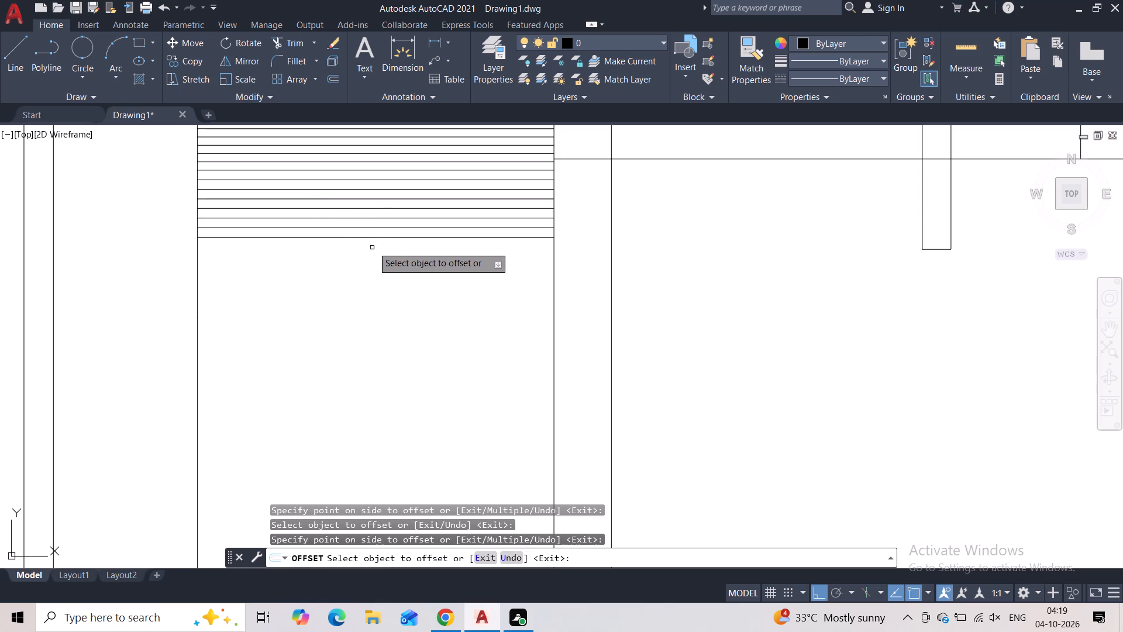
{"action": "left_click", "coordinate": [376, 236]}
{"action": "left_click", "coordinate": [375, 301]}
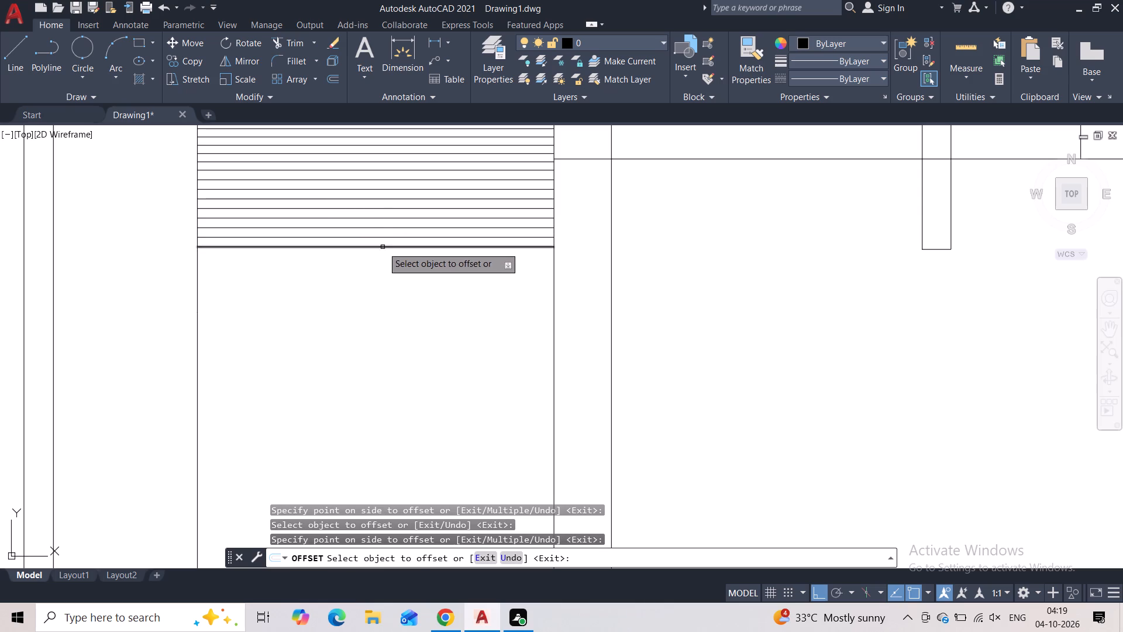
{"action": "left_click", "coordinate": [383, 247]}
{"action": "left_click", "coordinate": [385, 312]}
Offset the lowest line of the left inner panel downward four further times in succession, 1.5" apart.
{"action": "scroll", "coordinate": [395, 261], "scroll_direction": "down", "scroll_amount": 5}
{"action": "scroll", "coordinate": [467, 258], "scroll_direction": "up", "scroll_amount": 2}
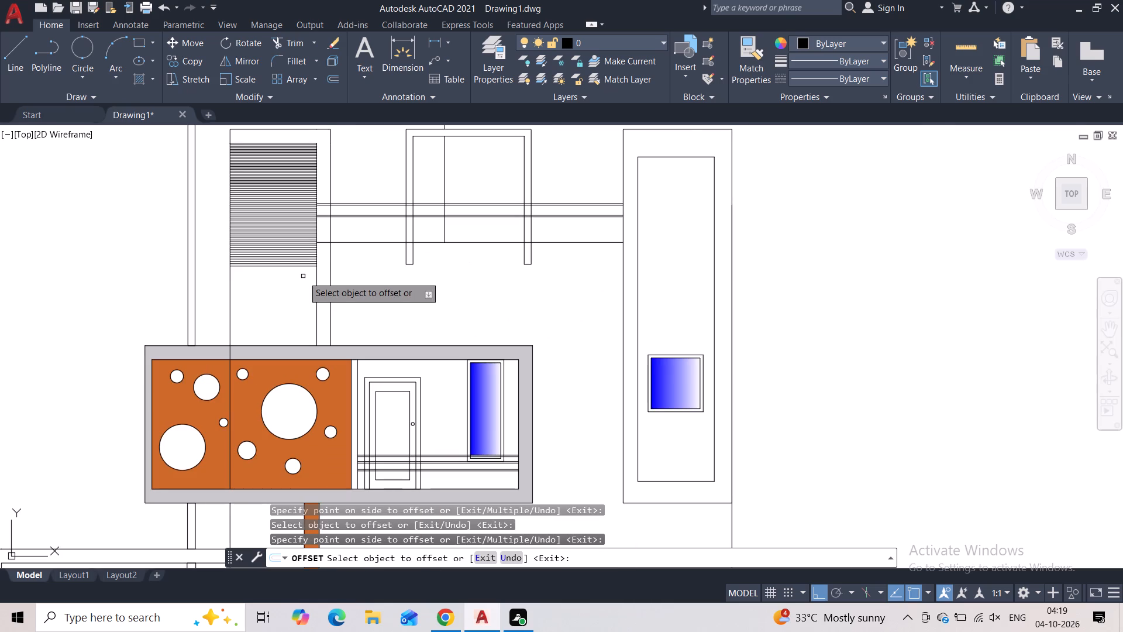
{"action": "scroll", "coordinate": [290, 274], "scroll_direction": "up", "scroll_amount": 2}
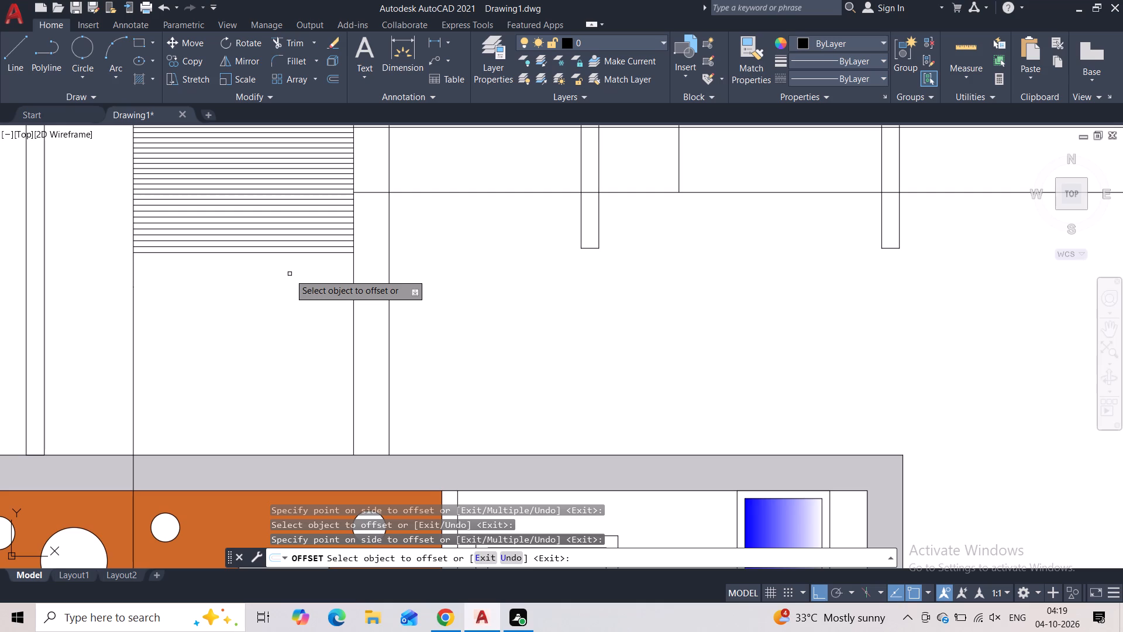
{"action": "left_click", "coordinate": [294, 253]}
{"action": "left_click", "coordinate": [294, 297]}
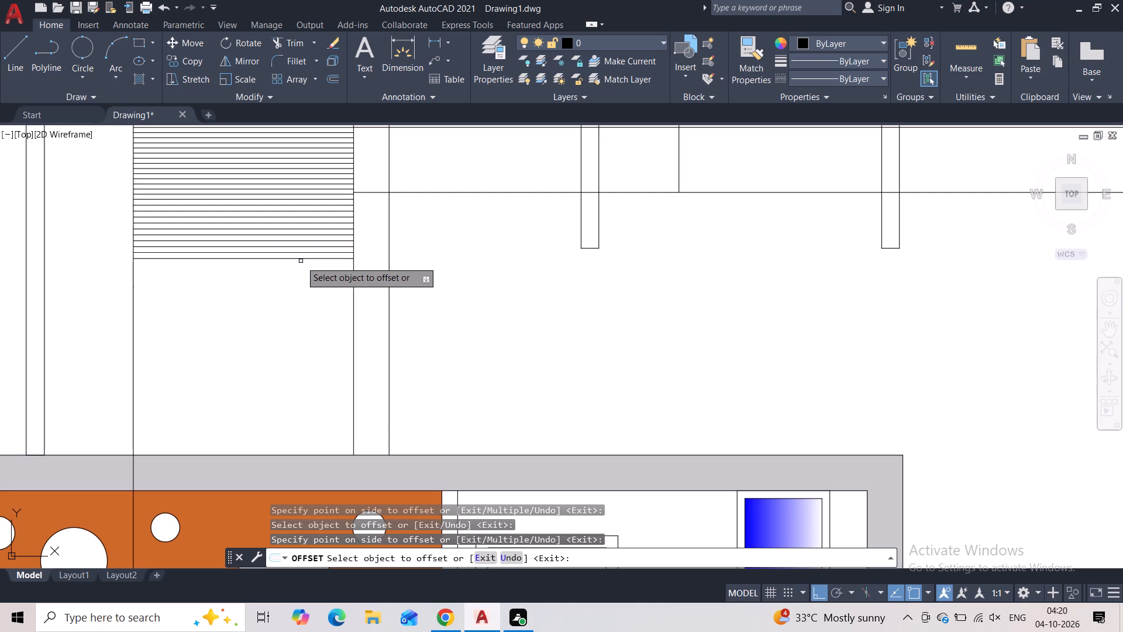
{"action": "left_click", "coordinate": [301, 259]}
{"action": "left_click", "coordinate": [301, 297]}
{"action": "left_click", "coordinate": [303, 265]}
{"action": "left_click", "coordinate": [304, 296]}
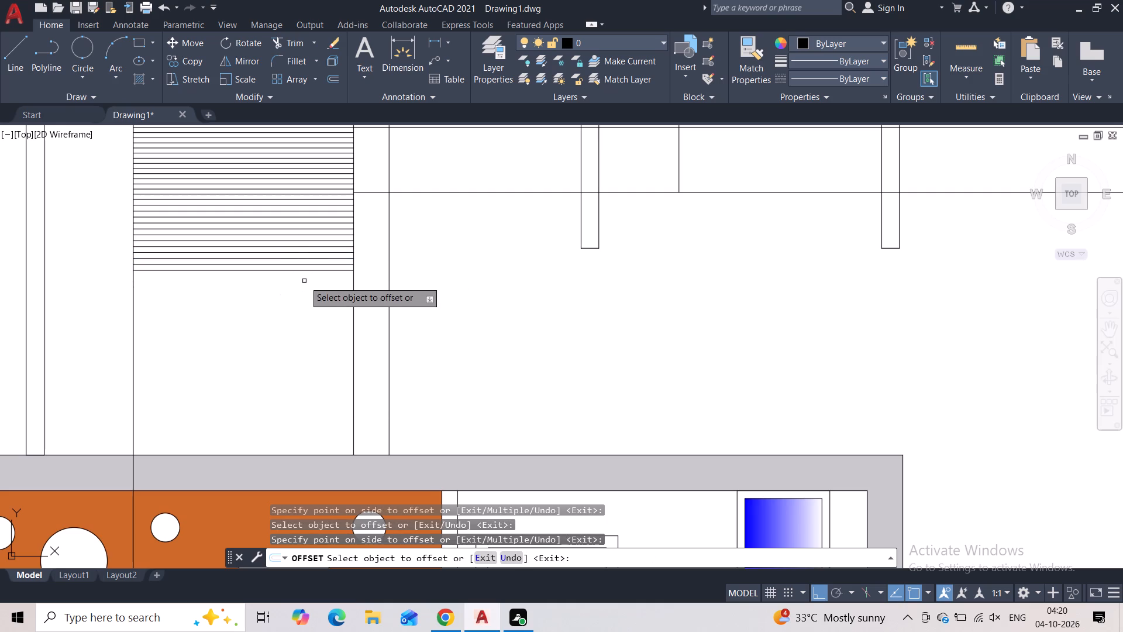
{"action": "left_click", "coordinate": [305, 269]}
{"action": "left_click", "coordinate": [307, 308]}
Continue the left inner panel's lines downward with four more successive 1.5" offsets.
{"action": "left_click", "coordinate": [314, 277]}
{"action": "left_click", "coordinate": [314, 309]}
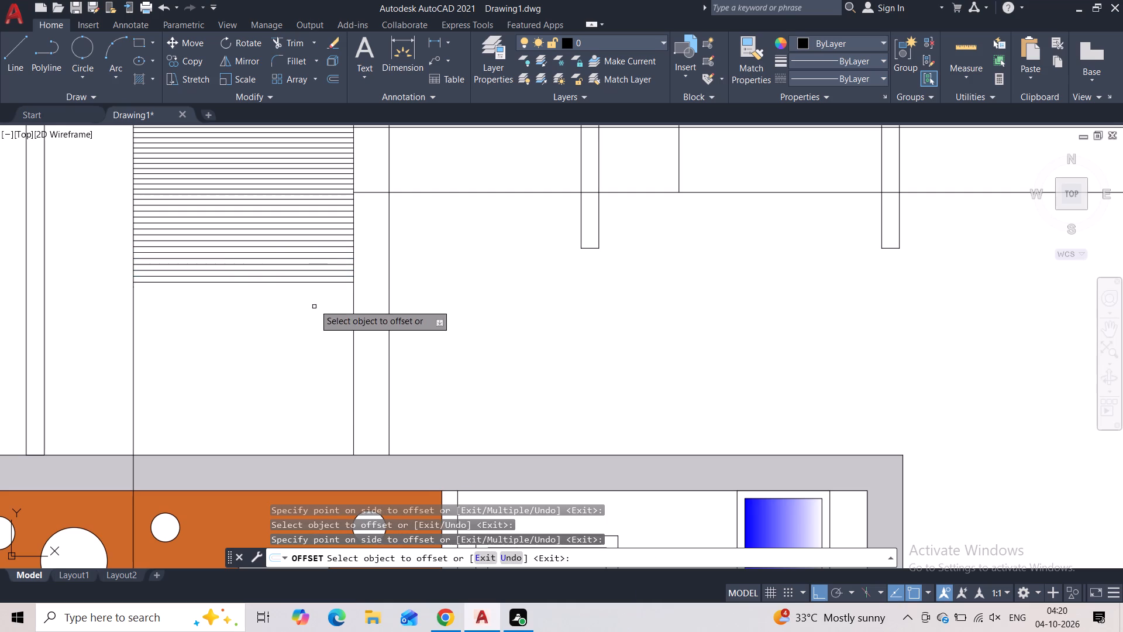
{"action": "left_click", "coordinate": [318, 283]}
{"action": "left_click", "coordinate": [318, 307]}
{"action": "left_click", "coordinate": [319, 287]}
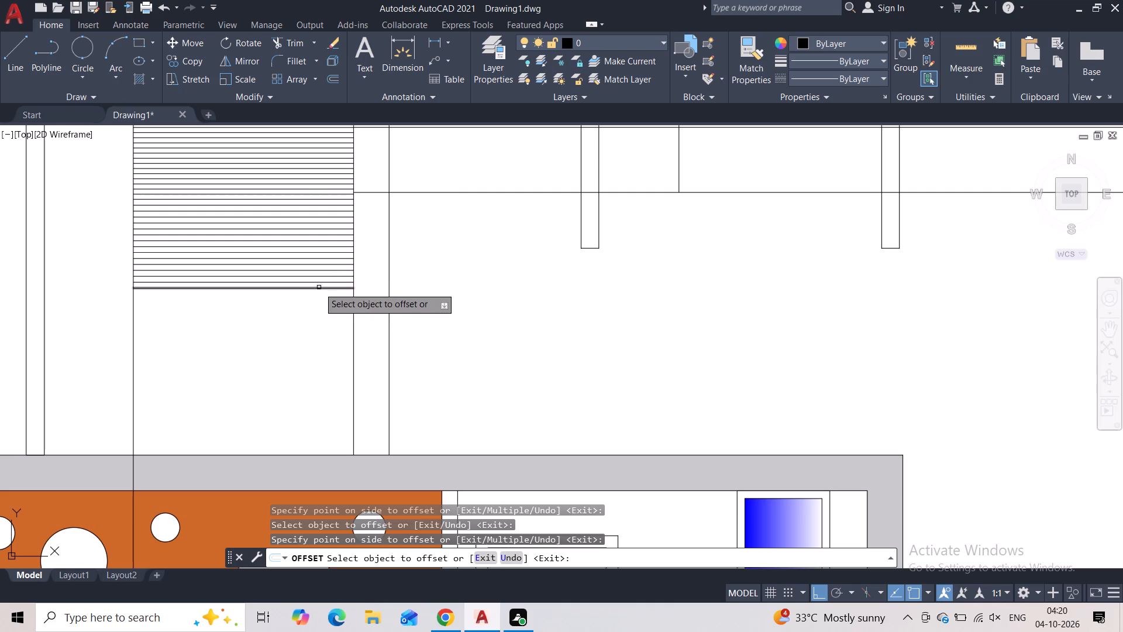
{"action": "left_click", "coordinate": [314, 324]}
{"action": "left_click", "coordinate": [325, 293]}
{"action": "left_click", "coordinate": [323, 325]}
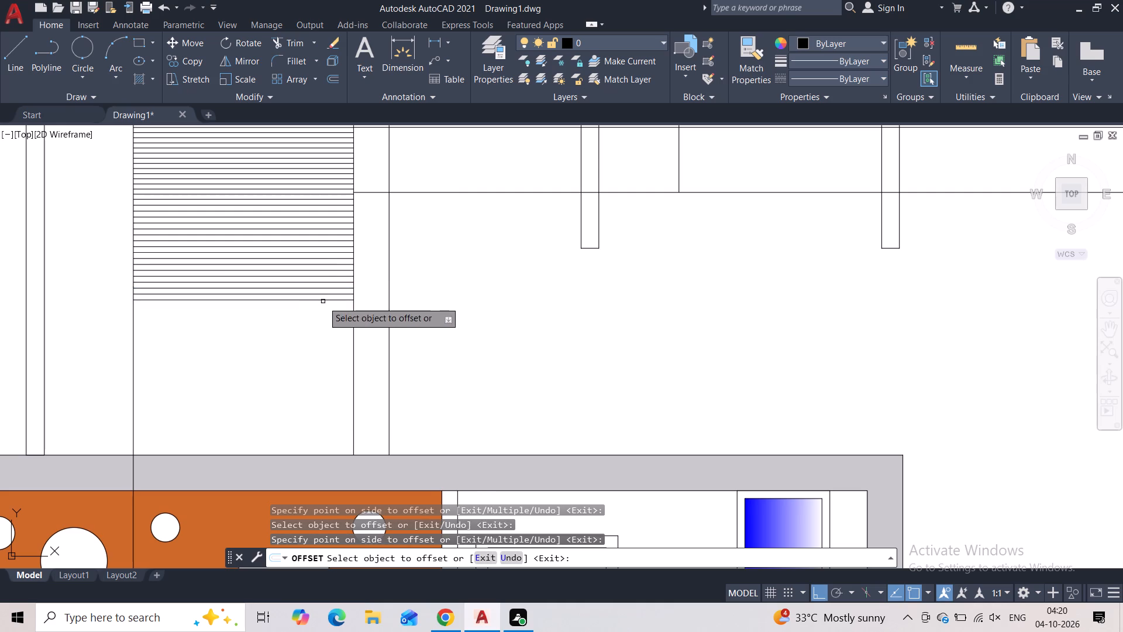
Add five more horizontal lines below the left inner panel's lowest line with successive 1.5" offsets.
{"action": "left_click", "coordinate": [323, 299]}
{"action": "left_click", "coordinate": [323, 335]}
{"action": "left_click", "coordinate": [323, 304]}
{"action": "left_click", "coordinate": [318, 343]}
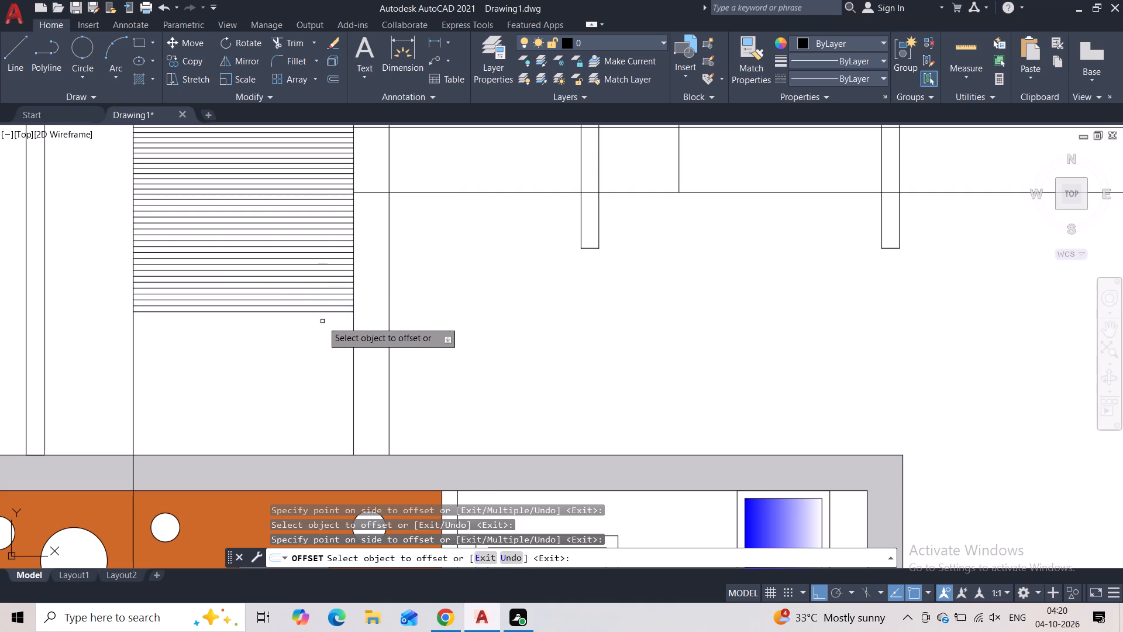
{"action": "left_click", "coordinate": [325, 311]}
{"action": "left_click", "coordinate": [324, 341]}
{"action": "left_click", "coordinate": [323, 321]}
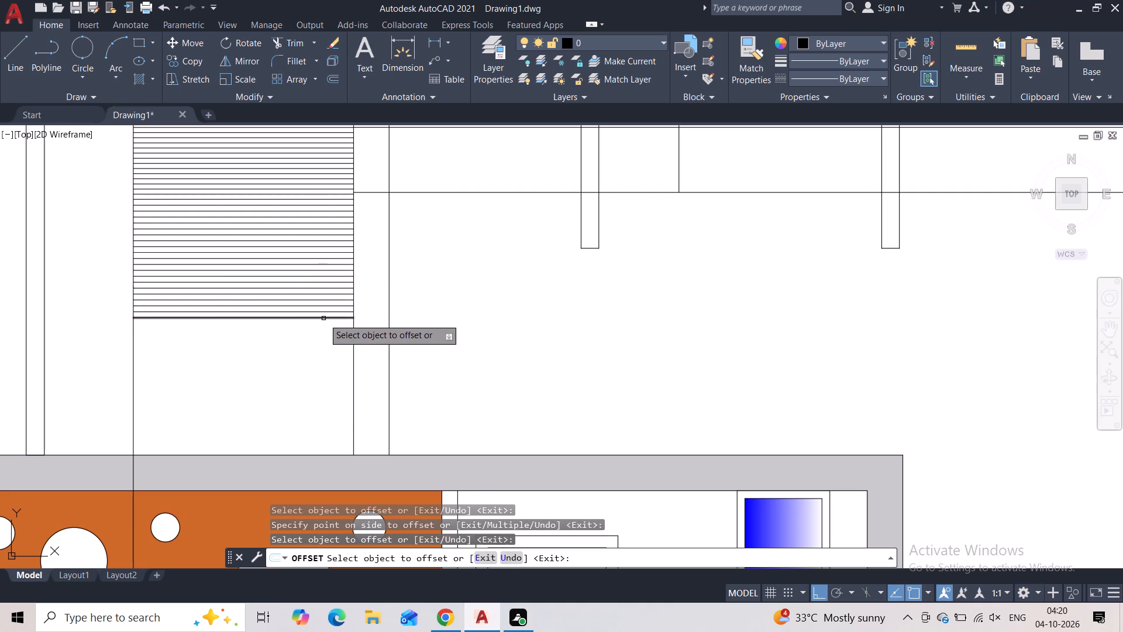
{"action": "left_click", "coordinate": [323, 318]}
{"action": "left_click", "coordinate": [323, 352]}
{"action": "left_click", "coordinate": [325, 325]}
{"action": "left_click", "coordinate": [325, 358]}
Extend the left inner panel's line series four lines further down using successive 1.5" offsets.
{"action": "left_click", "coordinate": [329, 329]}
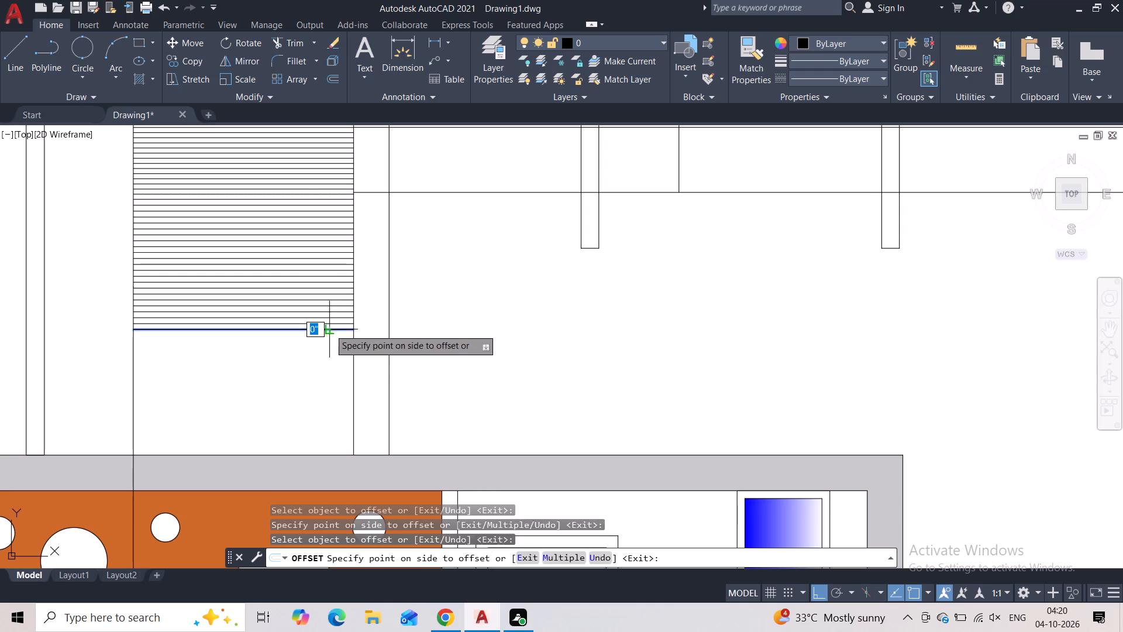
{"action": "left_click", "coordinate": [326, 356]}
{"action": "left_click", "coordinate": [325, 336]}
{"action": "left_click", "coordinate": [326, 356]}
{"action": "left_click", "coordinate": [325, 343]}
{"action": "left_click", "coordinate": [322, 355]}
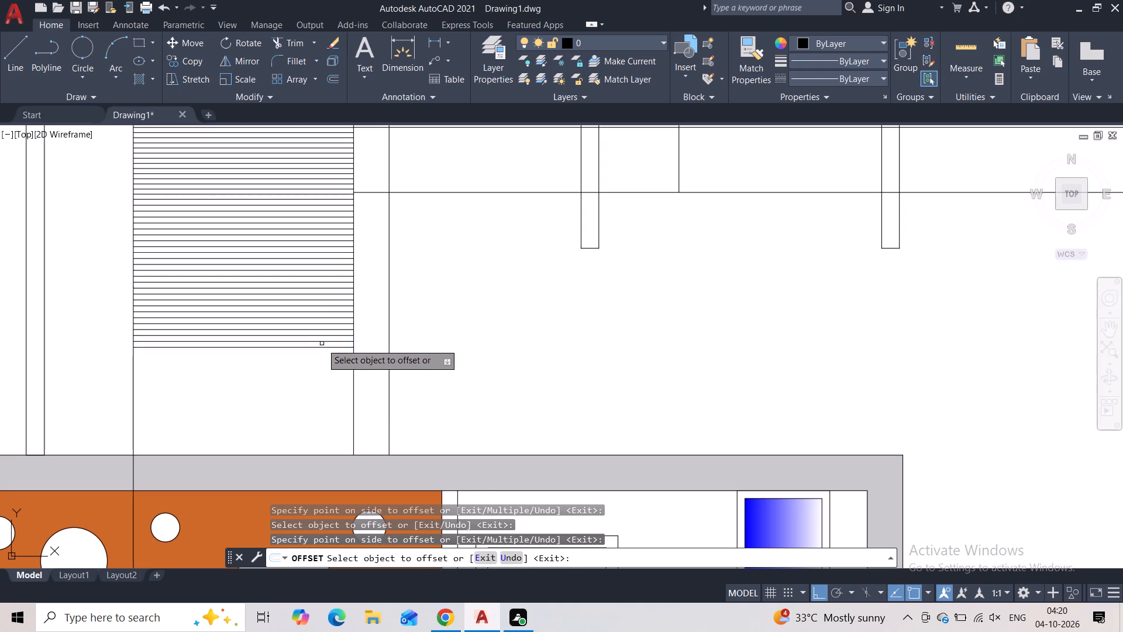
{"action": "left_click", "coordinate": [322, 344]}
{"action": "left_click", "coordinate": [319, 362]}
{"action": "left_click", "coordinate": [320, 346]}
{"action": "left_click", "coordinate": [320, 369]}
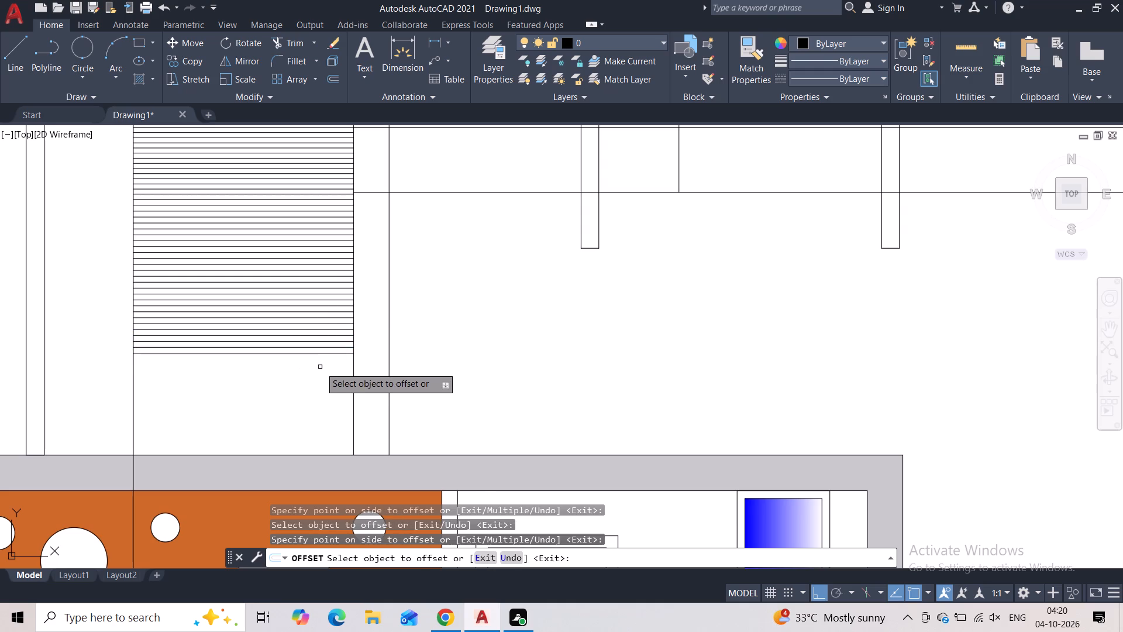
Offset the left inner panel's lowest line downward another four times in succession, 1.5" apart.
{"action": "left_click", "coordinate": [320, 355]}
{"action": "left_click", "coordinate": [320, 367]}
{"action": "left_click", "coordinate": [321, 359]}
{"action": "left_click", "coordinate": [320, 380]}
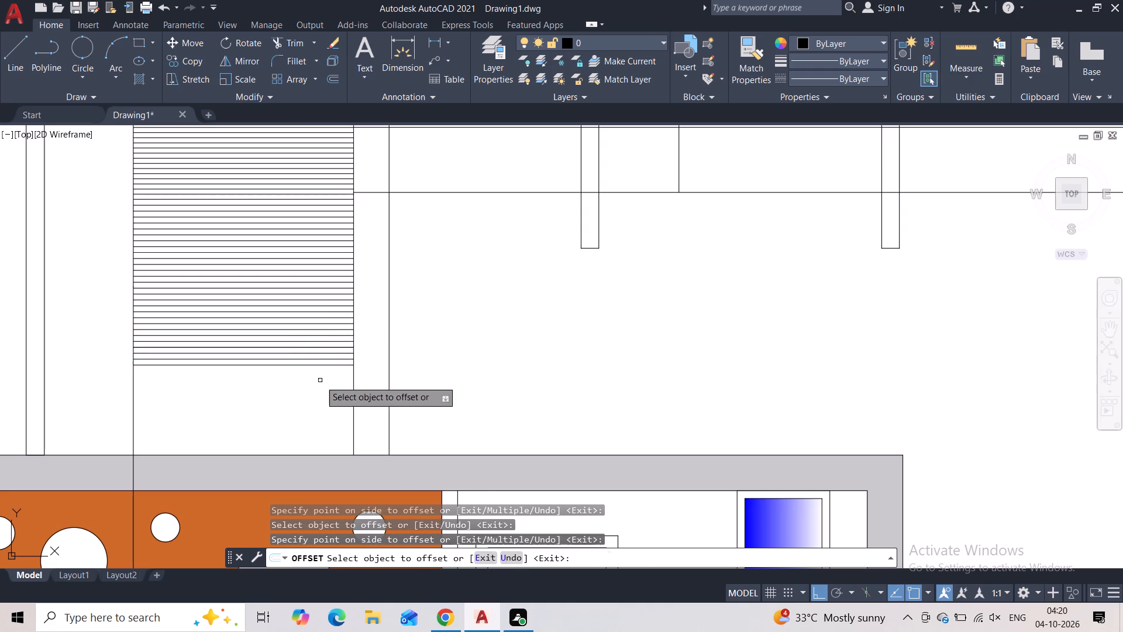
{"action": "left_click", "coordinate": [323, 364]}
{"action": "left_click", "coordinate": [324, 382]}
{"action": "left_click", "coordinate": [324, 372]}
{"action": "left_click", "coordinate": [323, 385]}
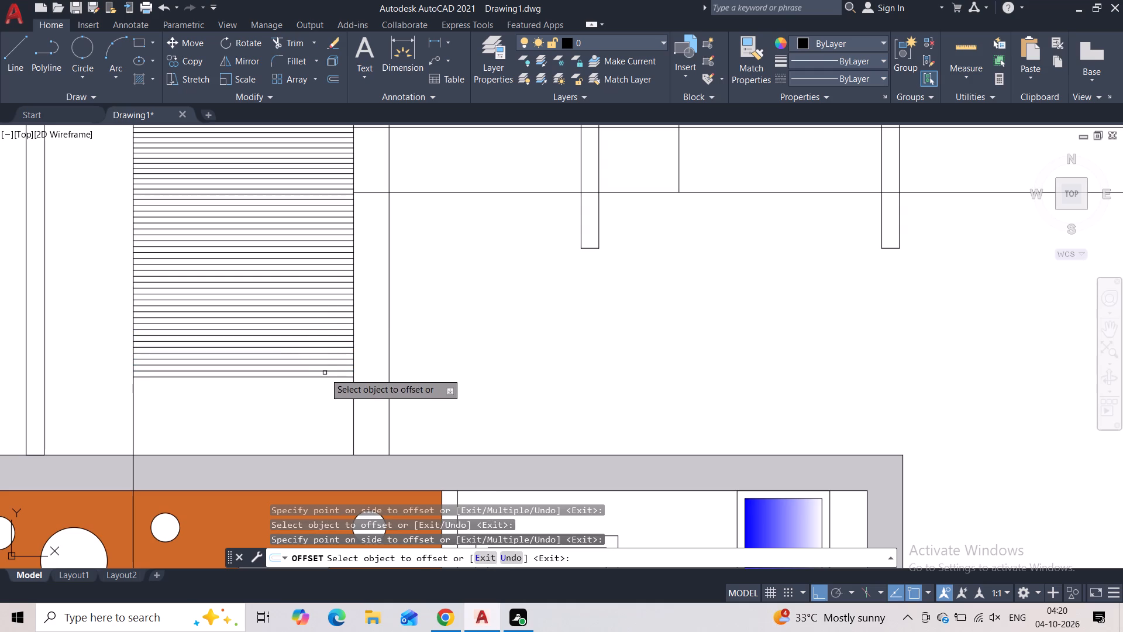
Add five more lines at 1.5" spacing toward the grey frame below the left inner panel, and end the offset series.
{"action": "left_click", "coordinate": [323, 377]}
{"action": "left_click", "coordinate": [322, 388]}
{"action": "left_click", "coordinate": [322, 384]}
{"action": "left_click", "coordinate": [320, 405]}
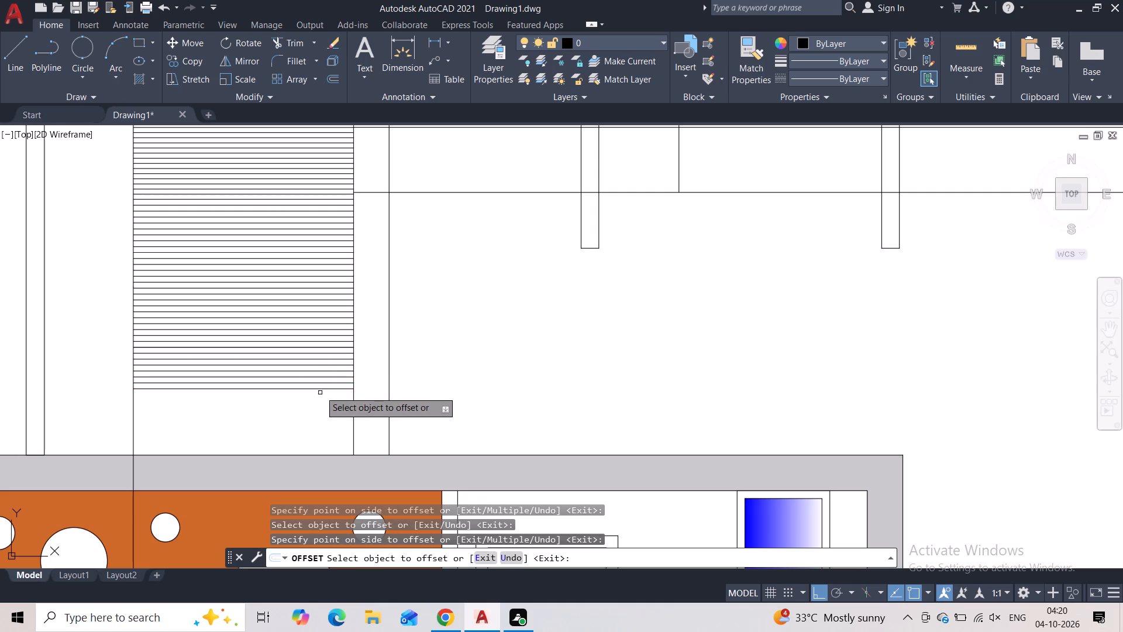
{"action": "left_click", "coordinate": [320, 387]}
{"action": "left_click", "coordinate": [320, 406]}
{"action": "left_click", "coordinate": [321, 395]}
{"action": "left_click", "coordinate": [321, 411]}
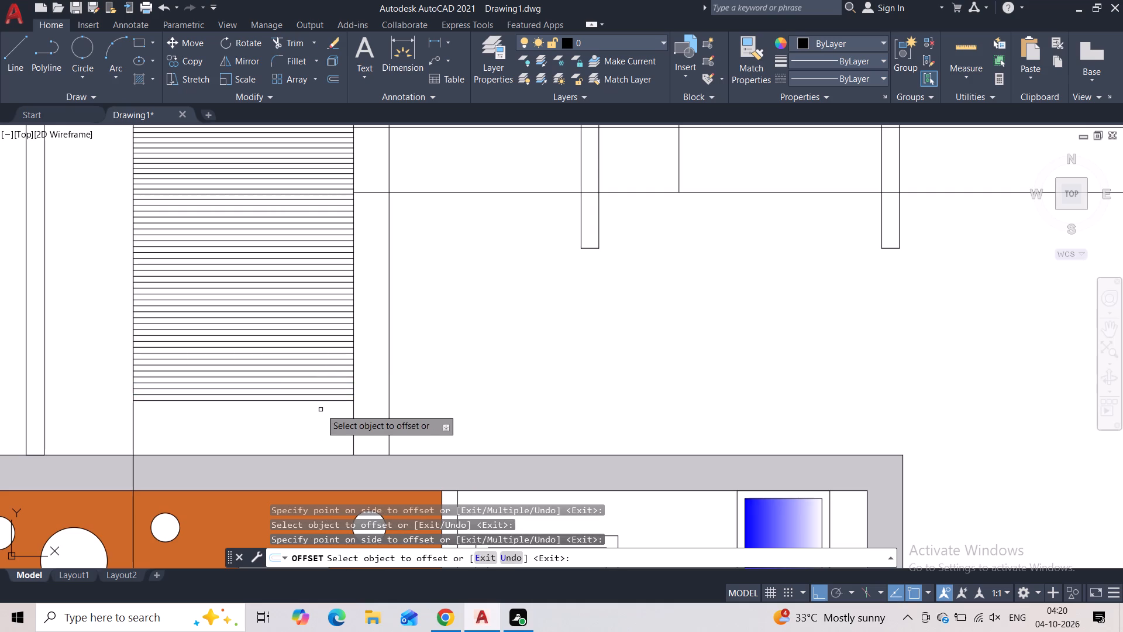
{"action": "left_click", "coordinate": [321, 400]}
{"action": "left_click", "coordinate": [321, 408]}
{"action": "left_click", "coordinate": [321, 404]}
{"action": "left_click", "coordinate": [321, 421]}
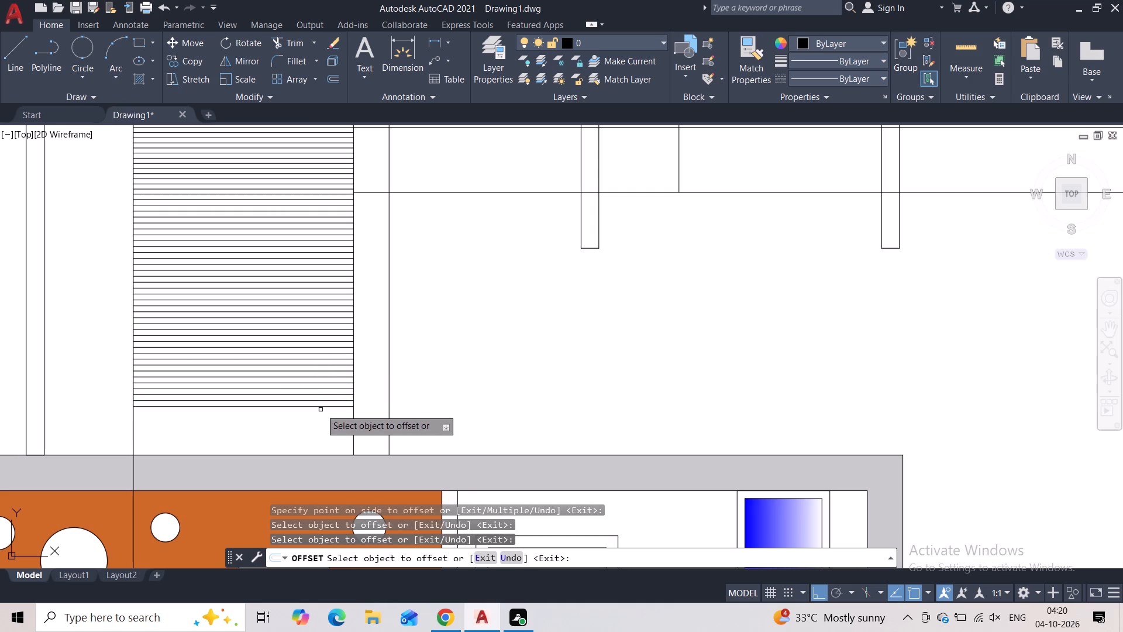
{"action": "left_click", "coordinate": [323, 402]}
{"action": "key", "text": "Escape"}
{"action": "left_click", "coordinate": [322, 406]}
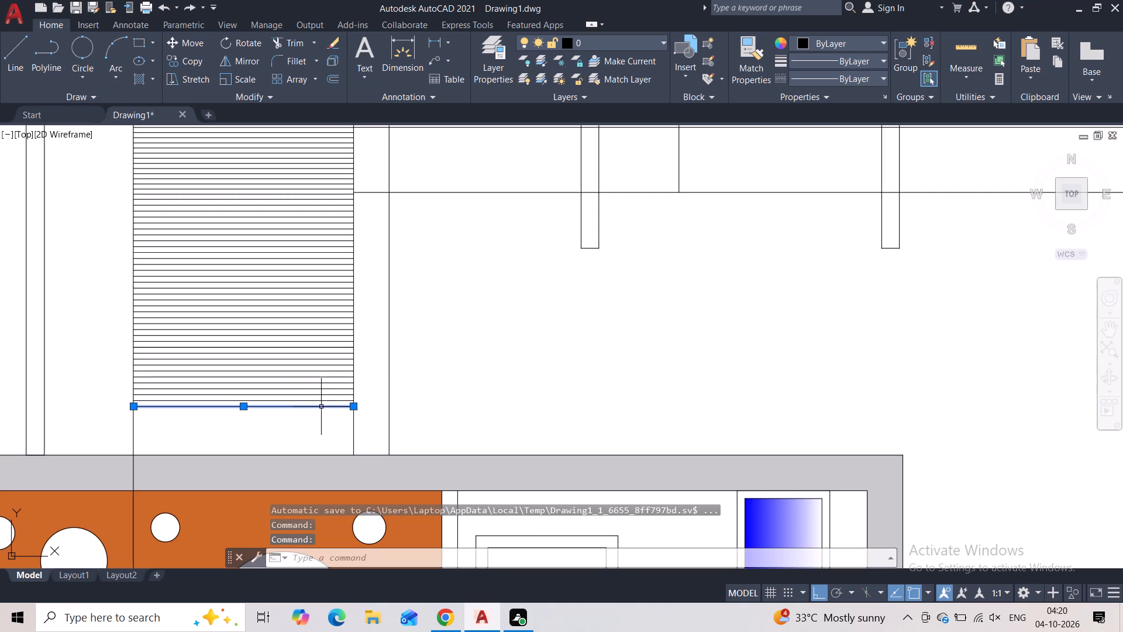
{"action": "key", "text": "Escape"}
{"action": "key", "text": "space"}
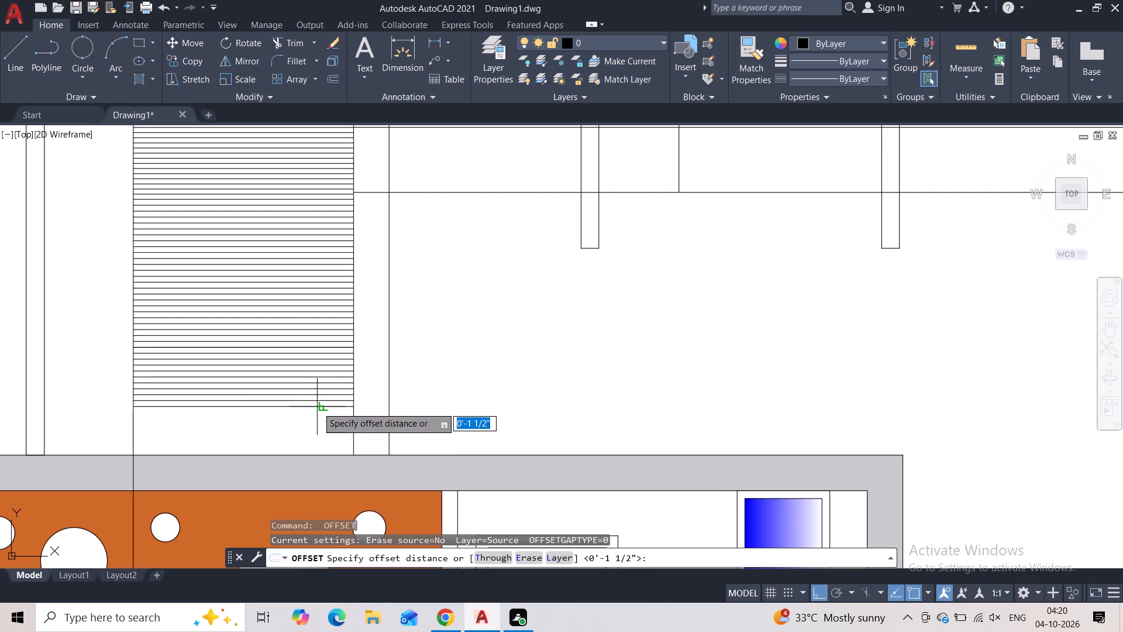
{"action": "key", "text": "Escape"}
Offset the left inner panel's lowest line downward five times in succession at 2" spacing, toward the grey frame.
{"action": "left_click", "coordinate": [317, 407]}
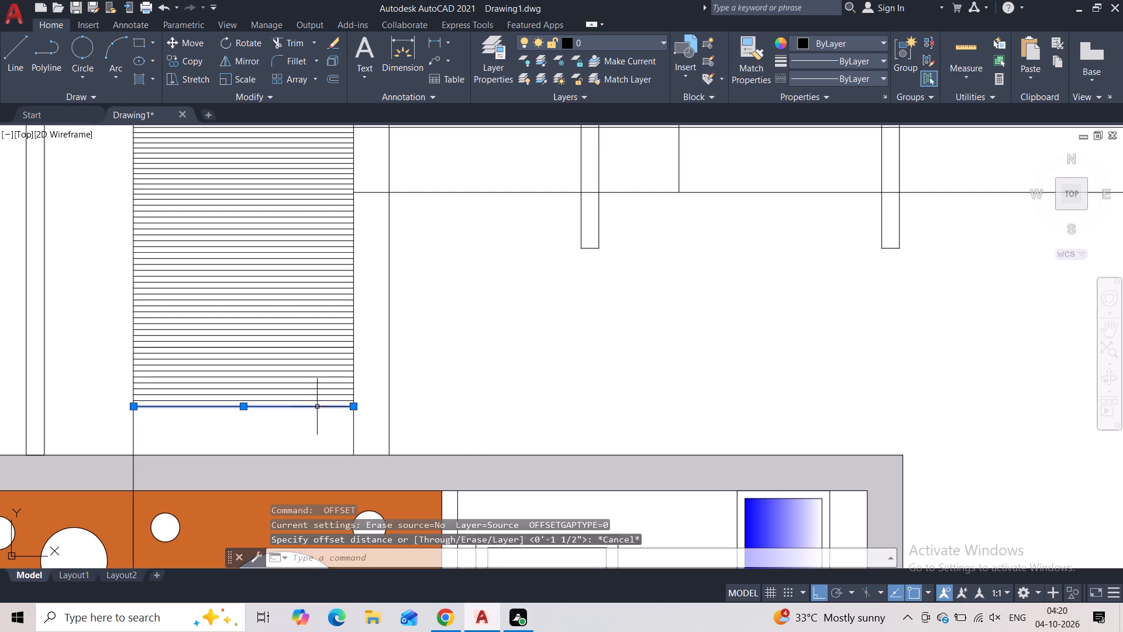
{"action": "left_click", "coordinate": [337, 80]}
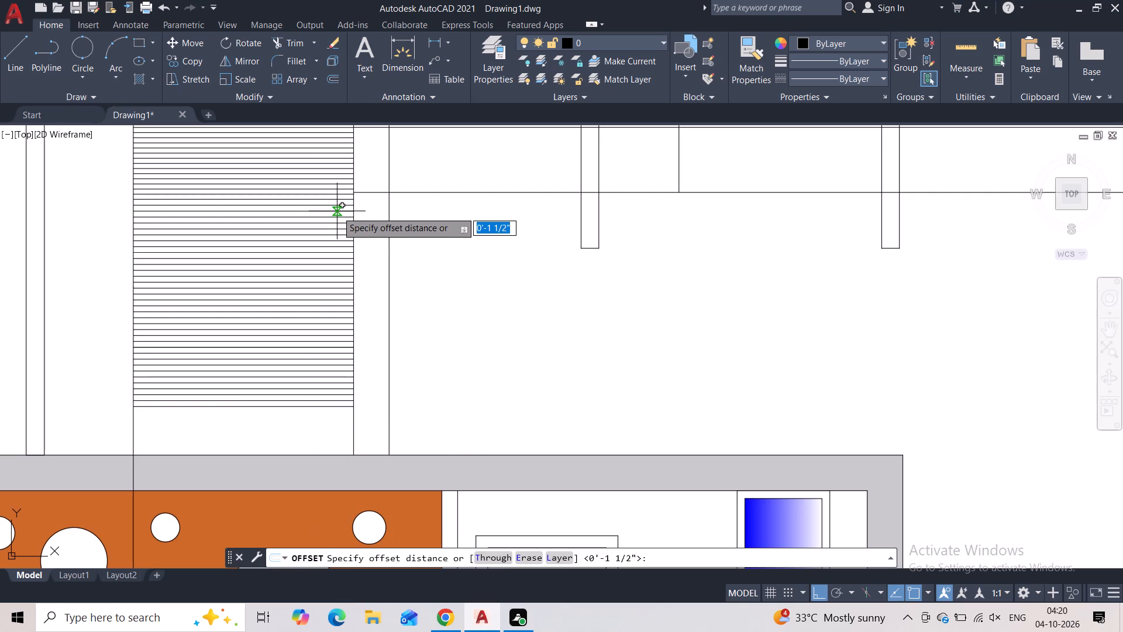
{"action": "type", "text": "2\""}
{"action": "key", "text": "Return"}
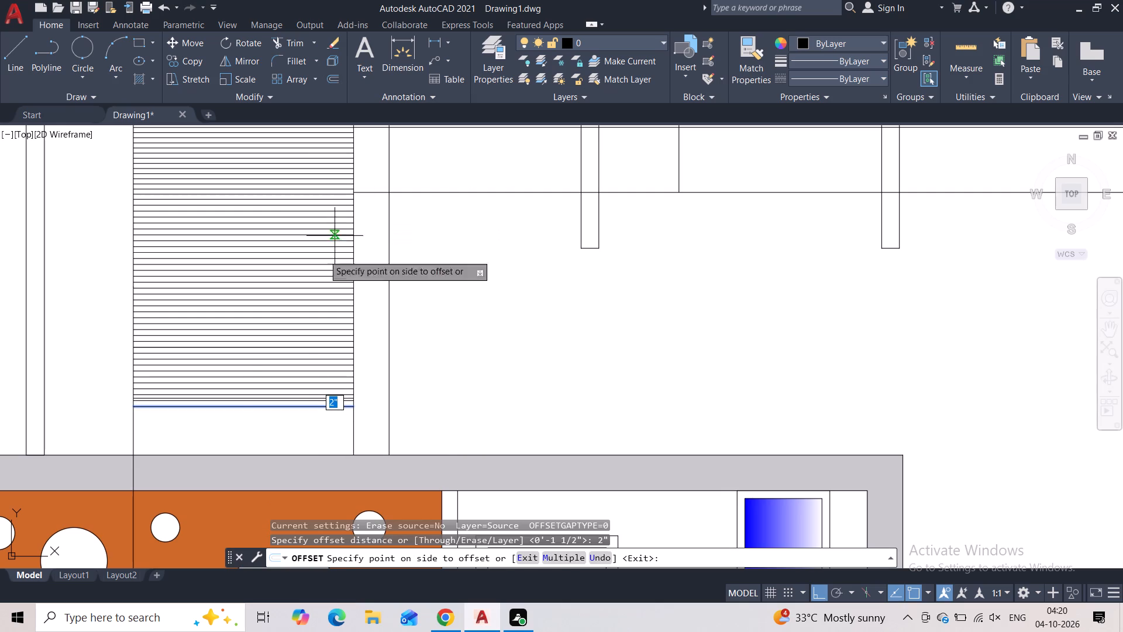
{"action": "left_click", "coordinate": [243, 422]}
{"action": "left_click", "coordinate": [249, 414]}
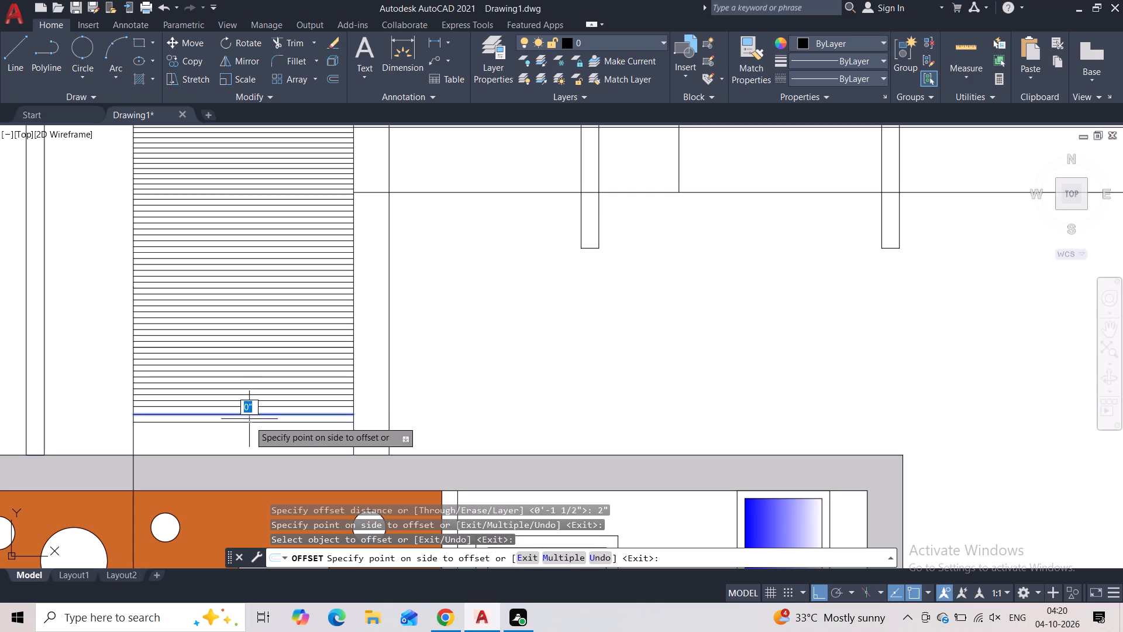
{"action": "left_click", "coordinate": [250, 427]}
{"action": "left_click", "coordinate": [246, 422]}
{"action": "left_click", "coordinate": [246, 433]}
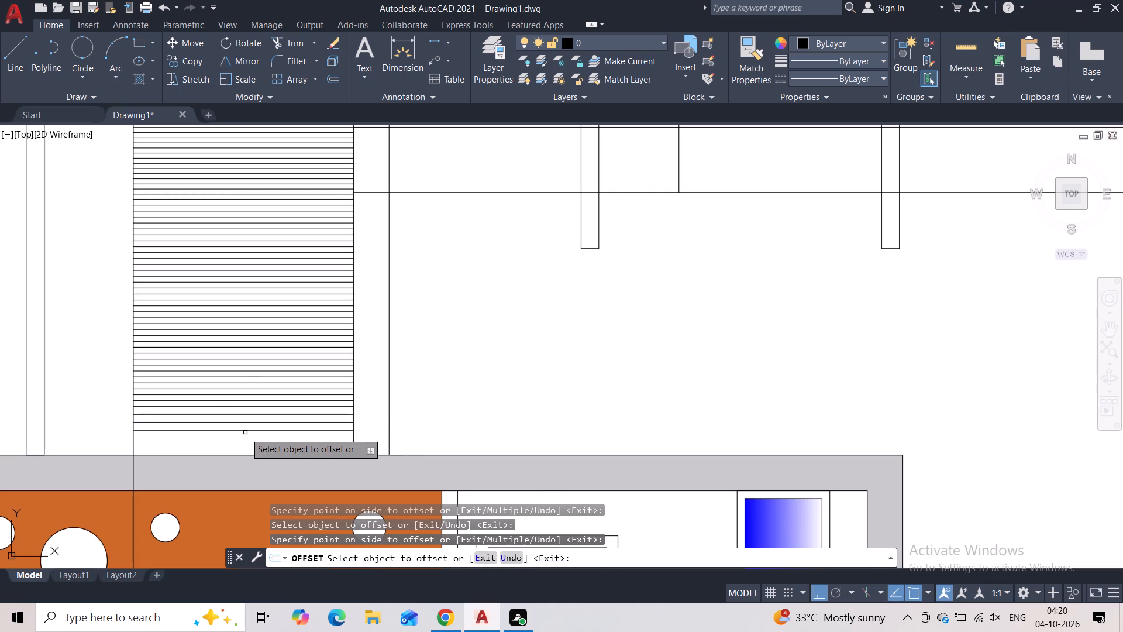
{"action": "left_click", "coordinate": [245, 431]}
{"action": "double_click", "coordinate": [246, 439]}
{"action": "left_click", "coordinate": [247, 441]}
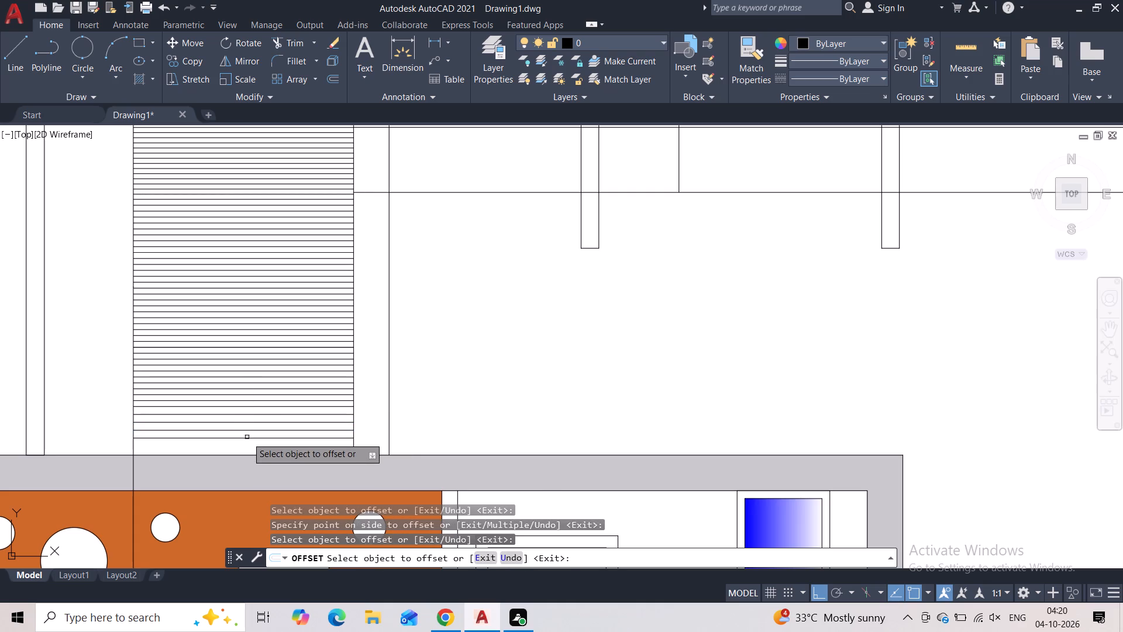
{"action": "left_click", "coordinate": [247, 437]}
{"action": "left_click", "coordinate": [247, 443]}
{"action": "key", "text": "Escape"}
Draw a line 4" down from the right tower inner panel's top-left corner and straight across to its right edge.
{"action": "scroll", "coordinate": [345, 360], "scroll_direction": "down", "scroll_amount": 2}
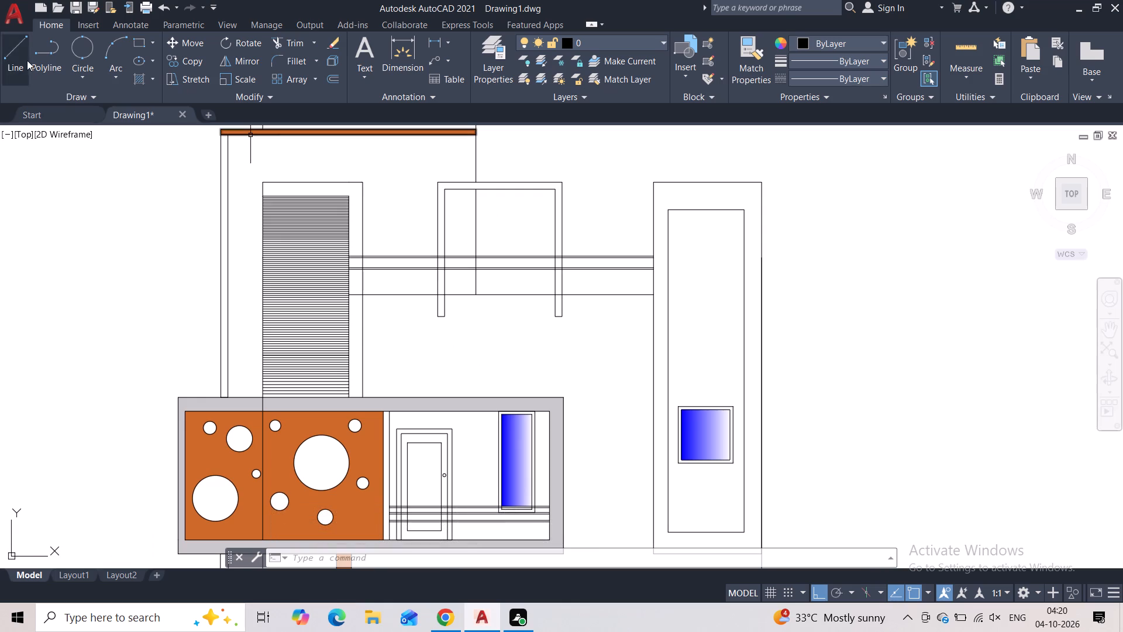
{"action": "left_click", "coordinate": [5, 55]}
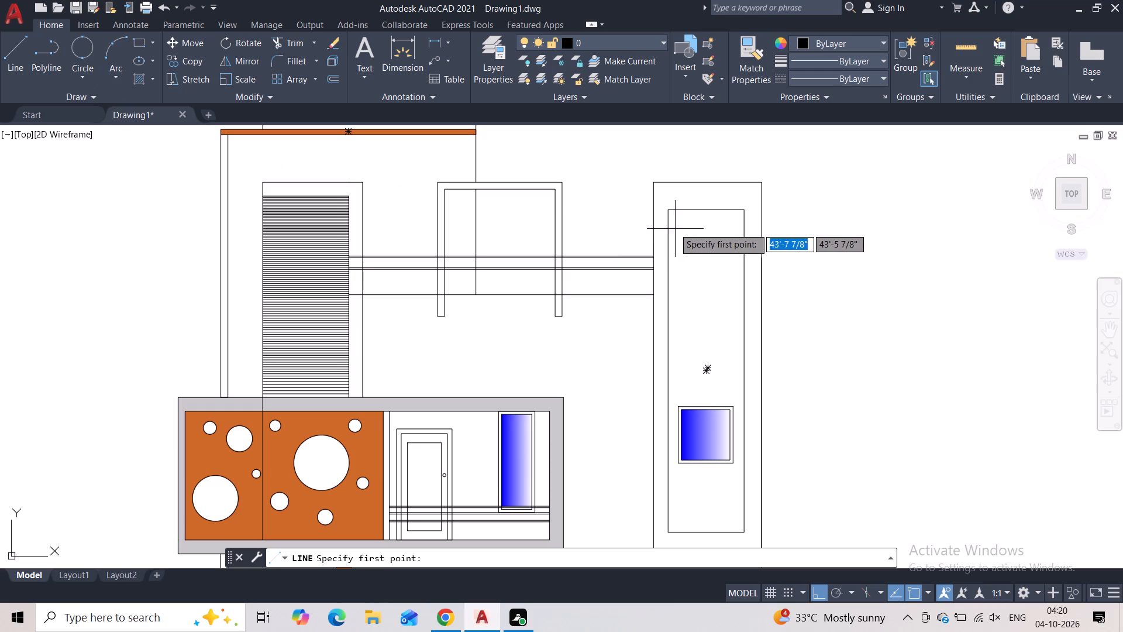
{"action": "left_click", "coordinate": [670, 213]}
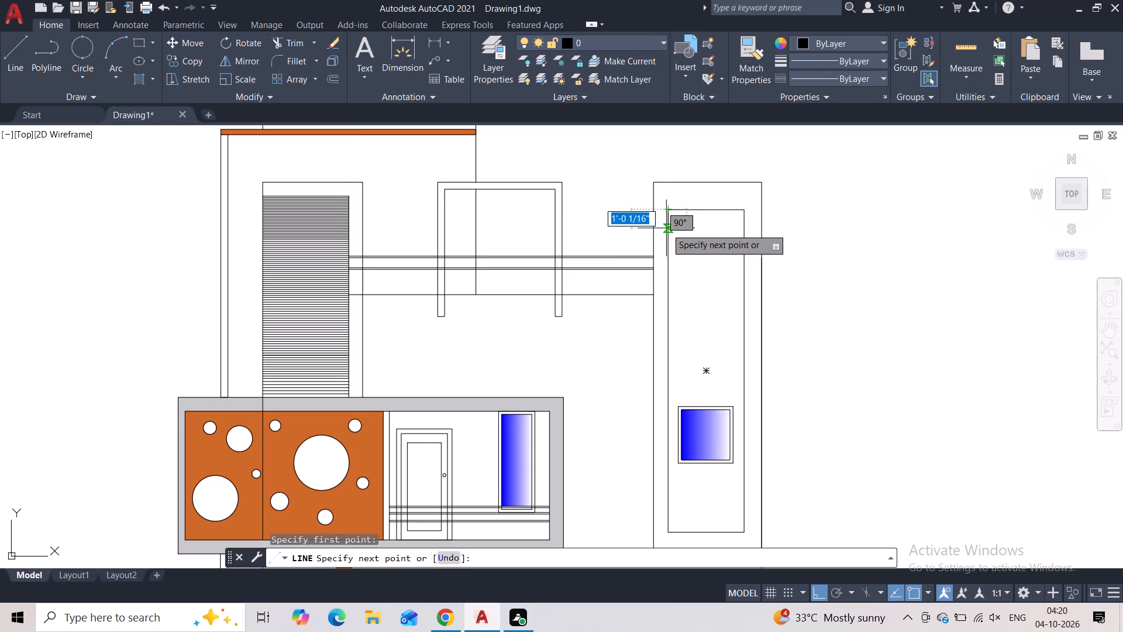
{"action": "type", "text": "4\""}
{"action": "key", "text": "Return"}
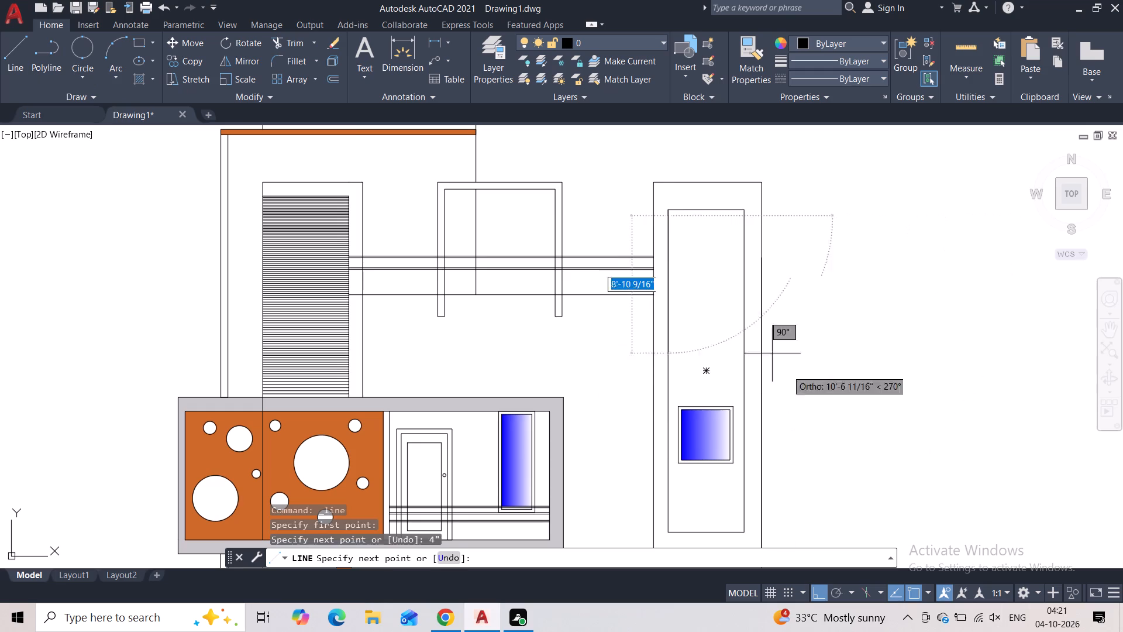
{"action": "left_click", "coordinate": [744, 220]}
{"action": "key", "text": "Escape"}
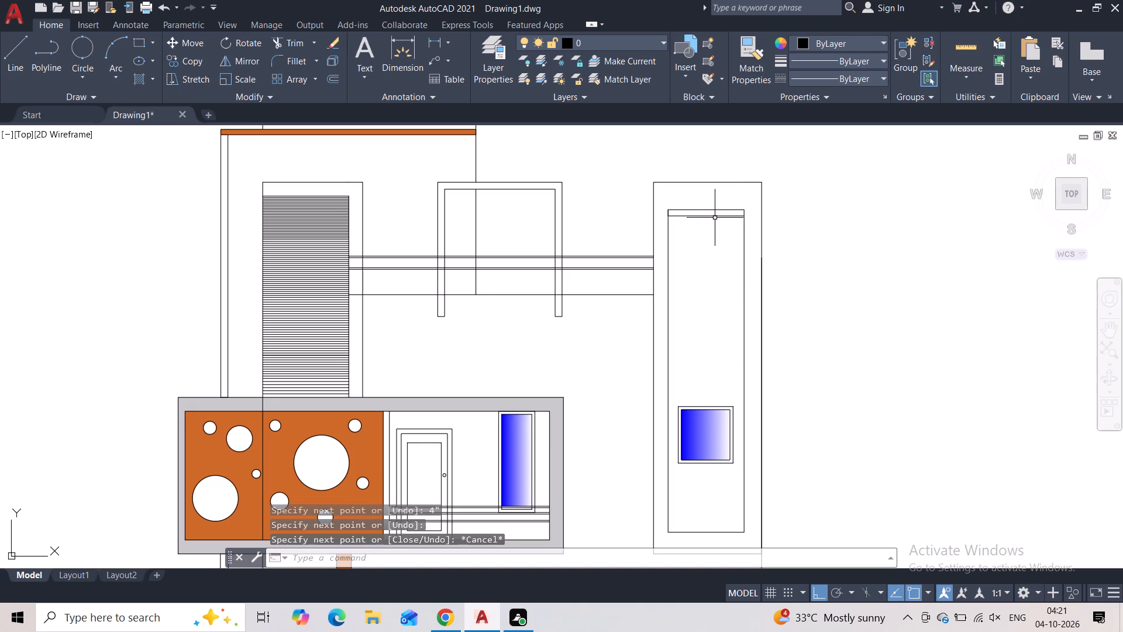
Offset the right tower panel's new horizontal line downward by 4" four times in succession.
{"action": "left_click", "coordinate": [715, 218]}
{"action": "left_click", "coordinate": [340, 78]}
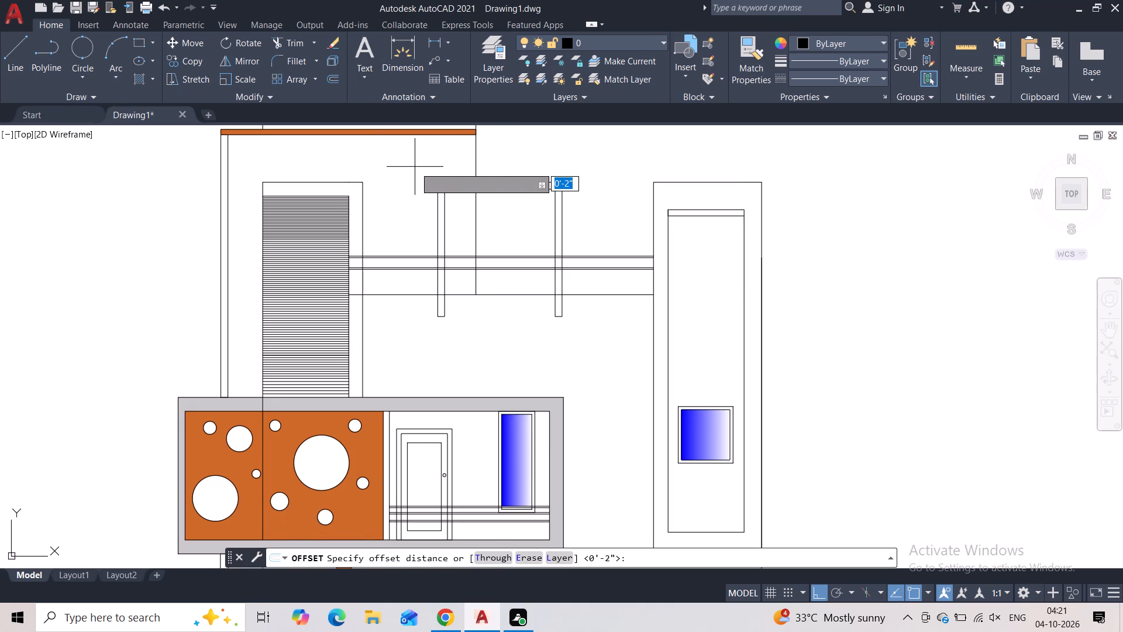
{"action": "key", "text": "1"}
{"action": "key", "text": "BackSpace"}
{"action": "type", "text": "4\""}
{"action": "key", "text": "Return"}
{"action": "left_click", "coordinate": [711, 290]}
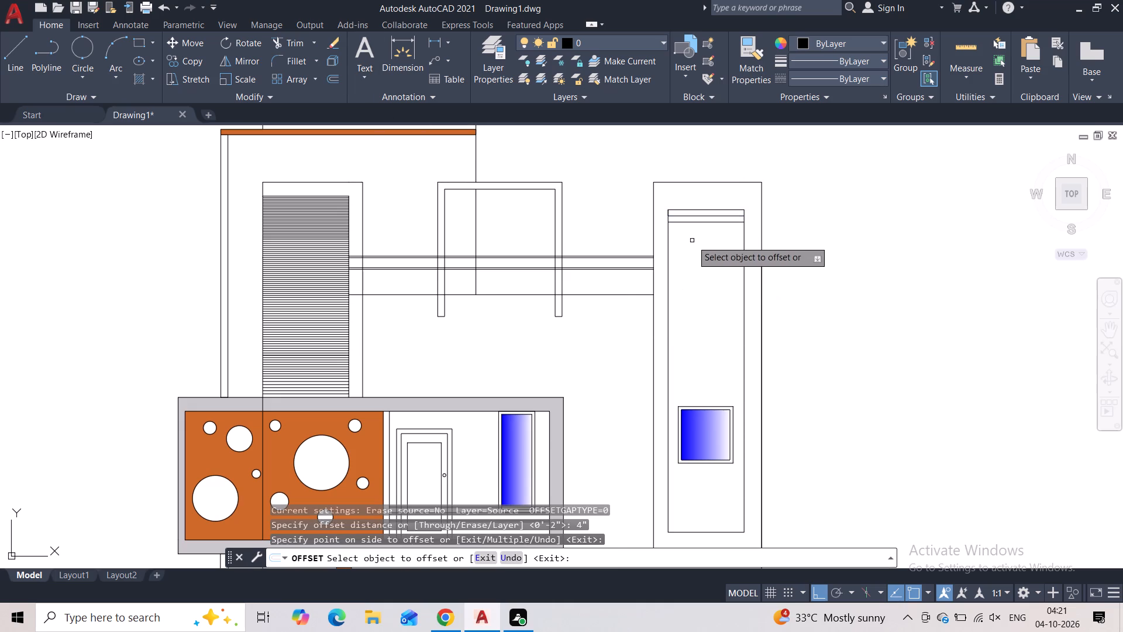
{"action": "left_click", "coordinate": [691, 222]}
{"action": "left_click", "coordinate": [702, 265]}
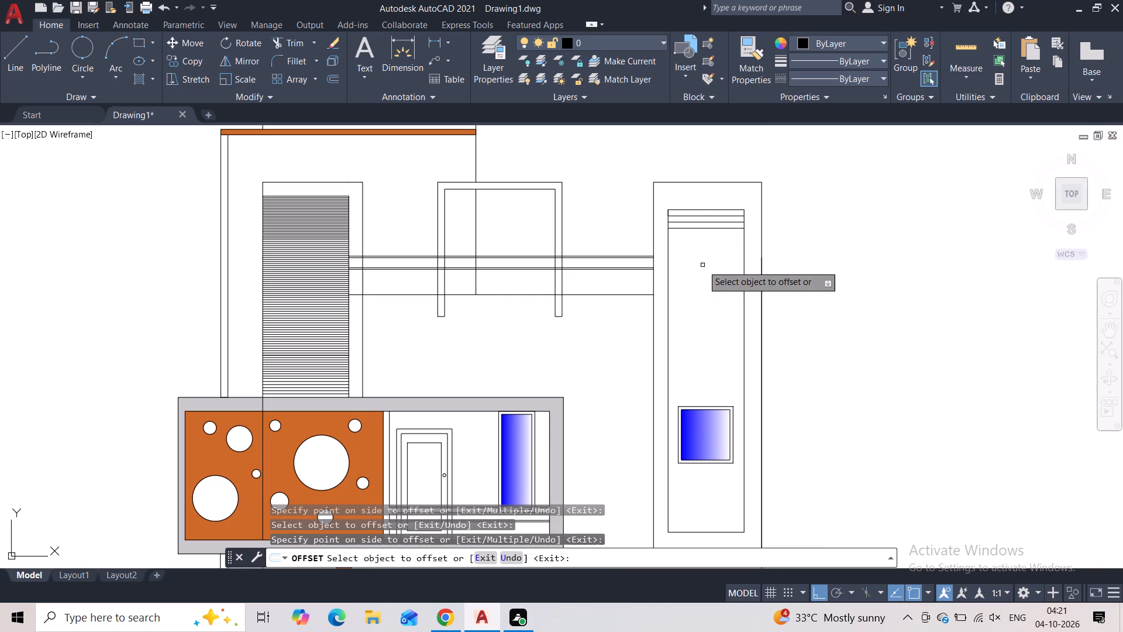
{"action": "left_click", "coordinate": [700, 229]}
{"action": "left_click", "coordinate": [707, 266]}
{"action": "left_click", "coordinate": [707, 235]}
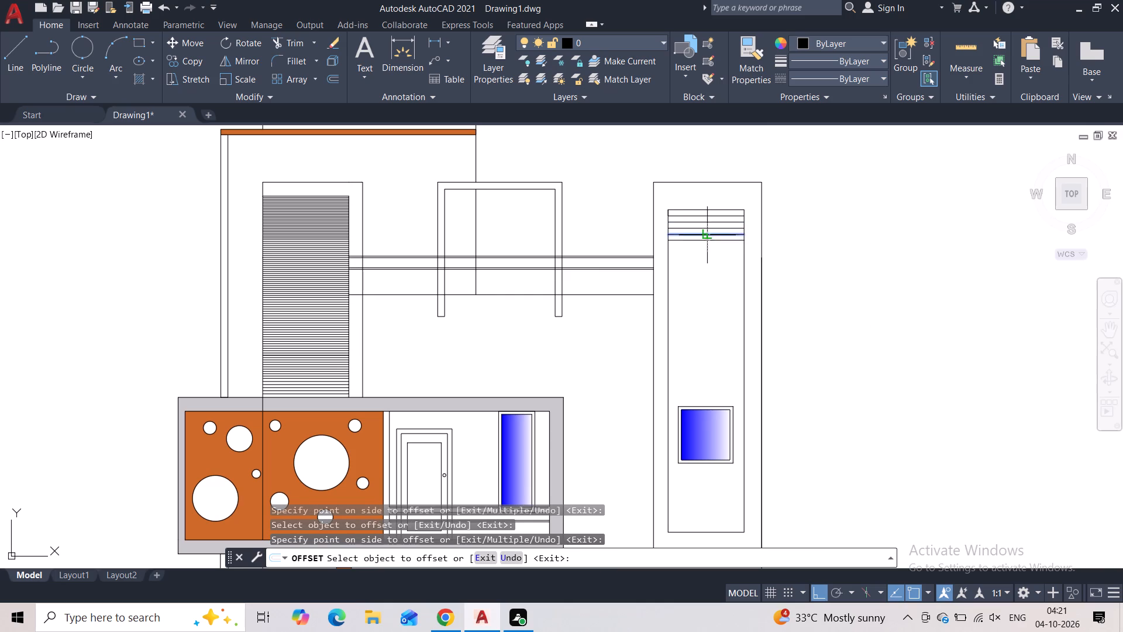
{"action": "left_click", "coordinate": [708, 255]}
Add five more horizontal lines down the right tower panel with successive 4" offsets.
{"action": "left_click", "coordinate": [707, 242]}
{"action": "left_click", "coordinate": [709, 260]}
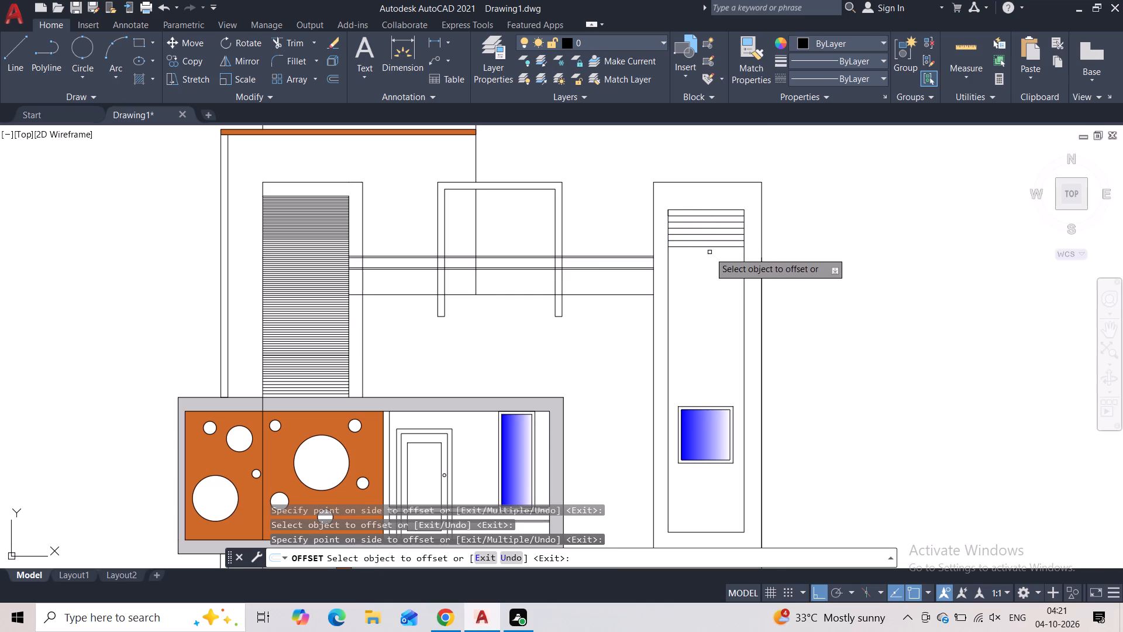
{"action": "left_click", "coordinate": [710, 245]}
{"action": "left_click", "coordinate": [710, 267]}
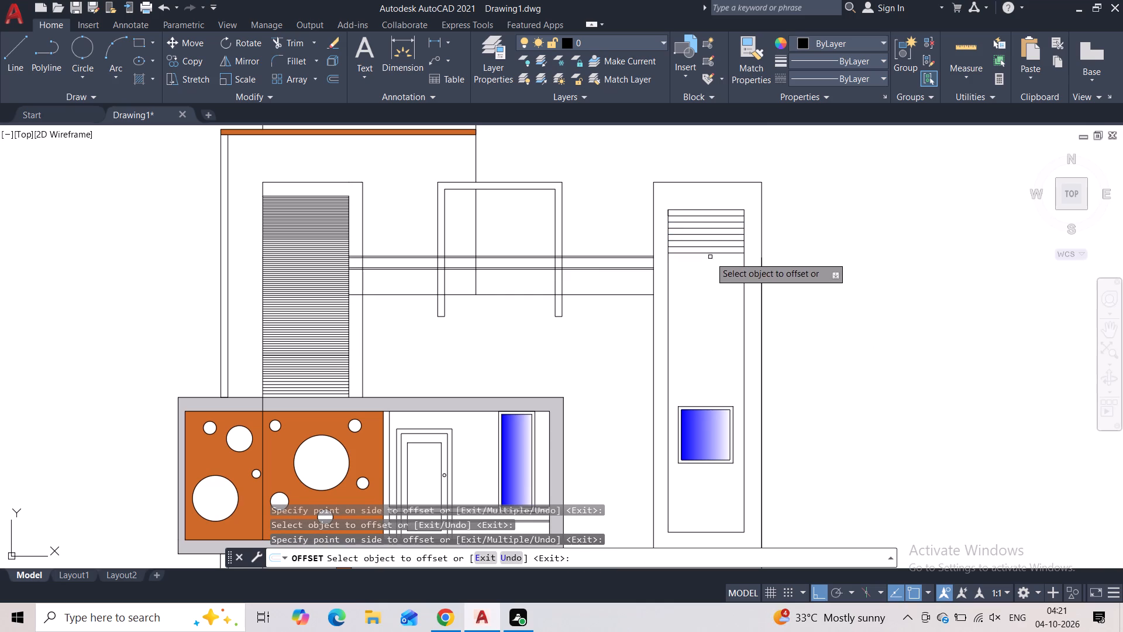
{"action": "left_click", "coordinate": [710, 255]}
{"action": "left_click", "coordinate": [712, 270]}
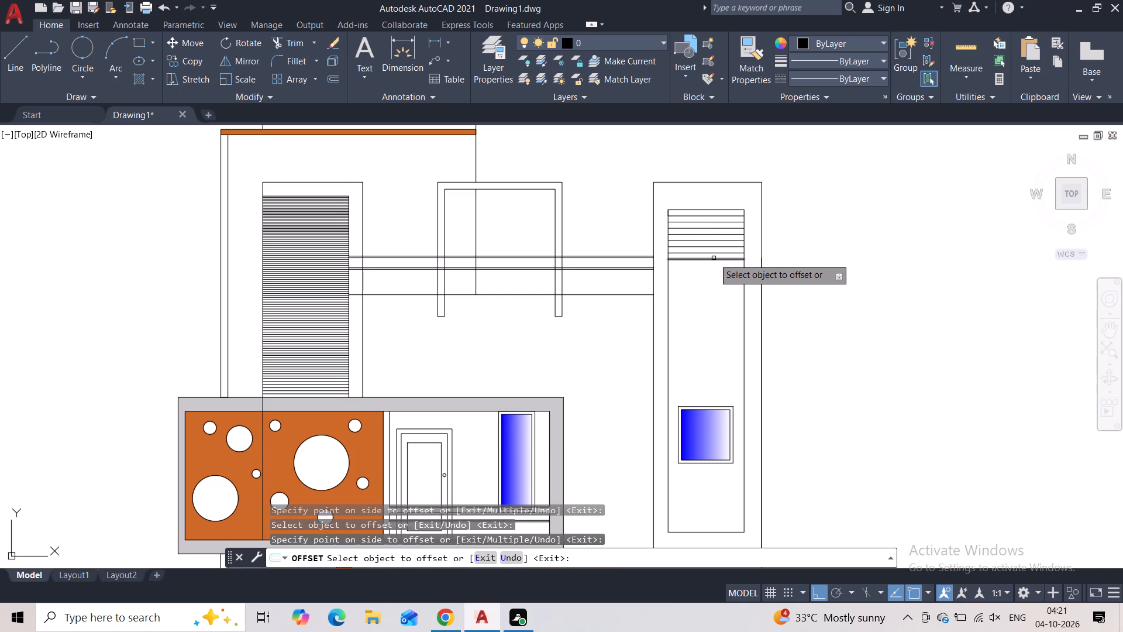
{"action": "left_click", "coordinate": [714, 258]}
{"action": "left_click", "coordinate": [714, 280]}
{"action": "left_click", "coordinate": [711, 266]}
{"action": "left_click", "coordinate": [711, 280]}
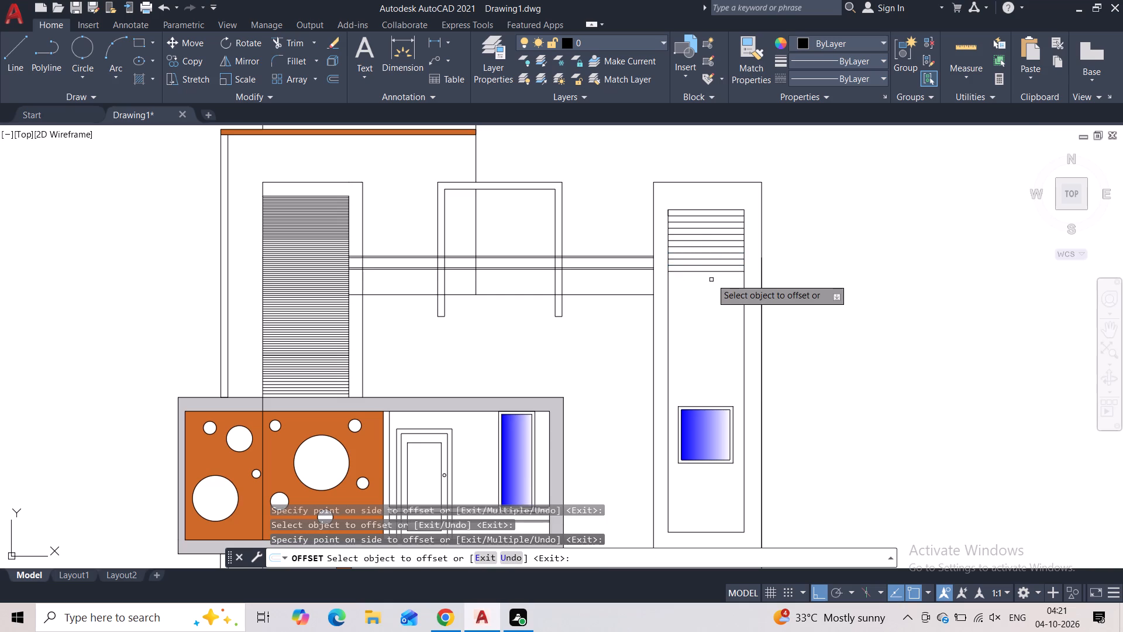
Extend the right tower panel's line series four lines further down using successive 4" offsets.
{"action": "scroll", "coordinate": [710, 277], "scroll_direction": "up", "scroll_amount": 4}
{"action": "left_click", "coordinate": [710, 235]}
{"action": "left_click", "coordinate": [708, 307]}
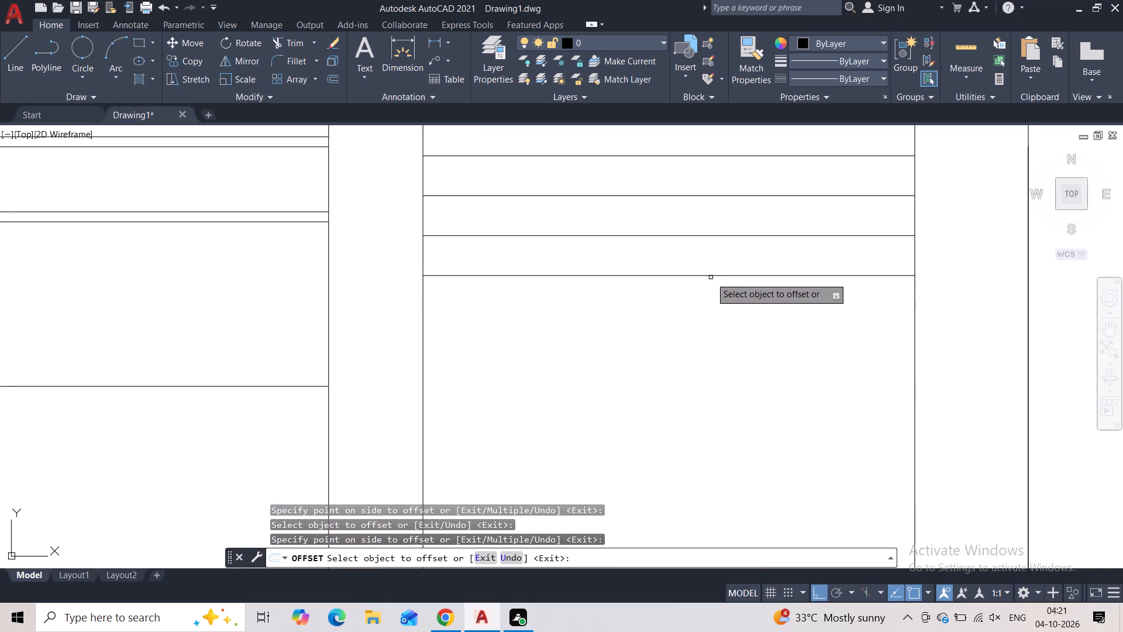
{"action": "left_click", "coordinate": [711, 277]}
{"action": "left_click", "coordinate": [711, 321]}
{"action": "left_click", "coordinate": [712, 312]}
{"action": "left_click", "coordinate": [715, 318]}
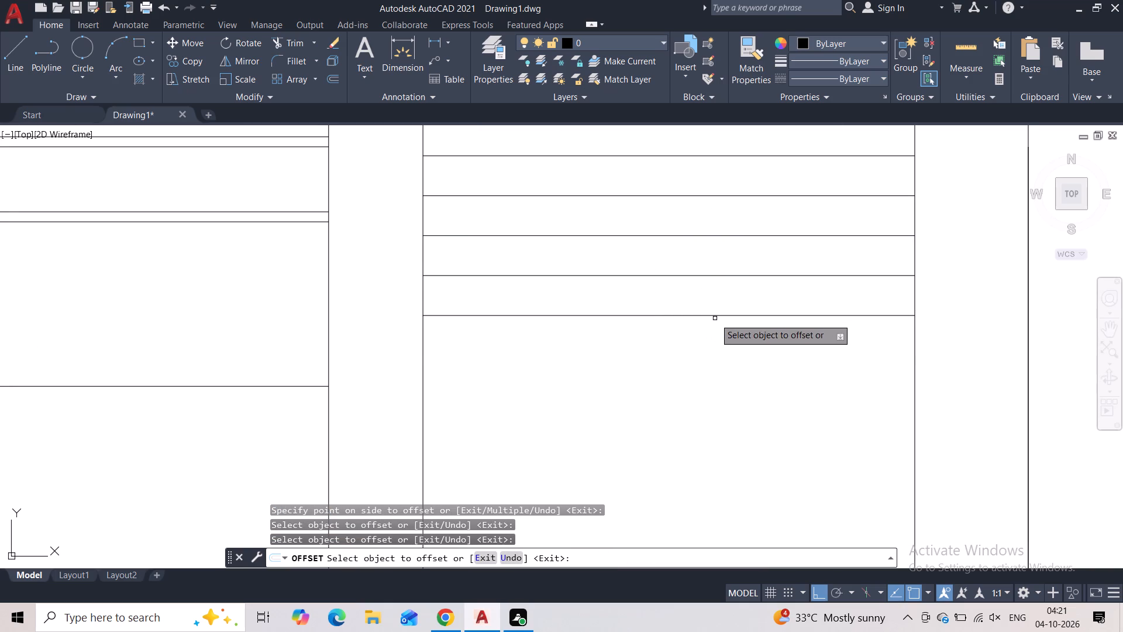
{"action": "left_click", "coordinate": [715, 317]}
{"action": "left_click", "coordinate": [711, 333]}
{"action": "left_click", "coordinate": [703, 355]}
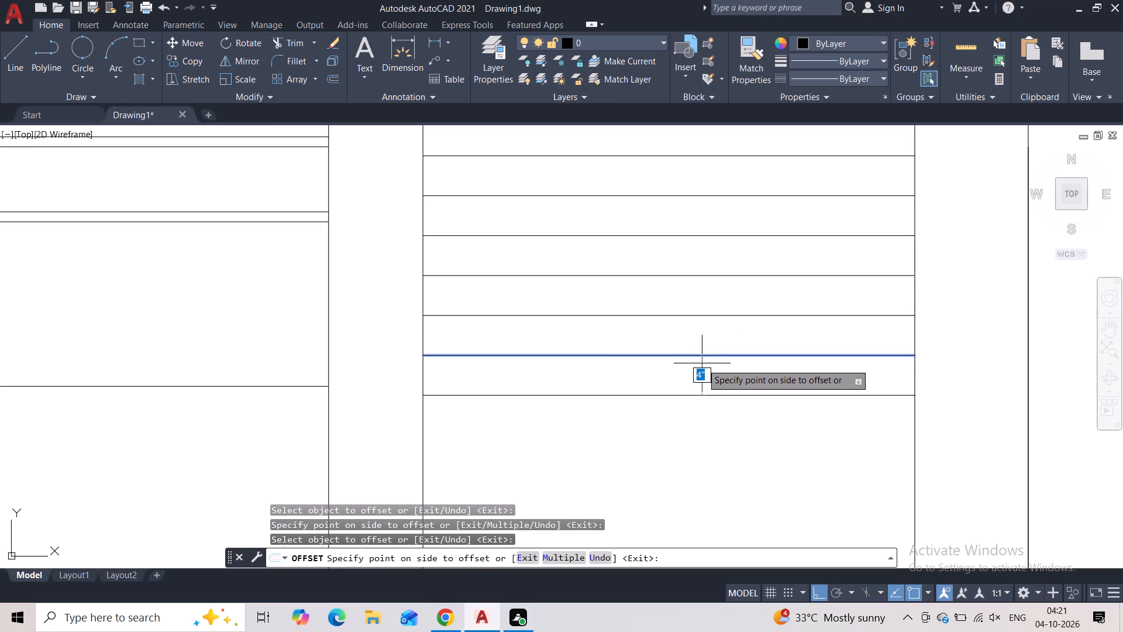
{"action": "left_click", "coordinate": [702, 366]}
Offset the right tower panel's lowest line downward another four times in succession, 4" apart.
{"action": "middle_click_drag", "start_coordinate": [699, 378], "coordinate": [682, 226]}
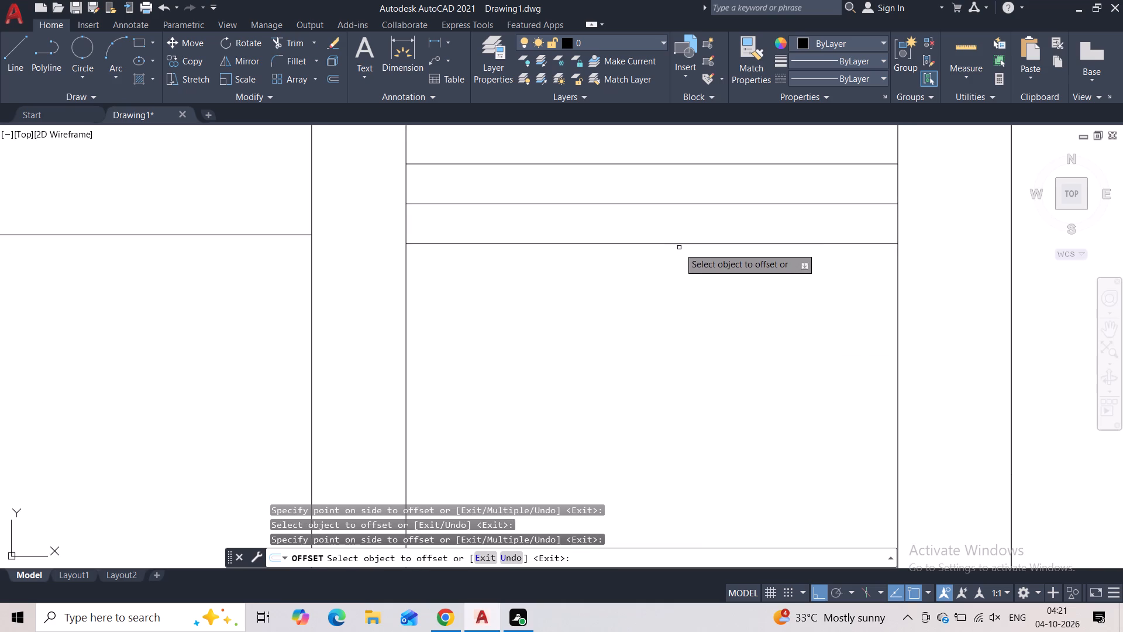
{"action": "left_click", "coordinate": [680, 245]}
{"action": "left_click", "coordinate": [681, 260]}
{"action": "left_click", "coordinate": [676, 284]}
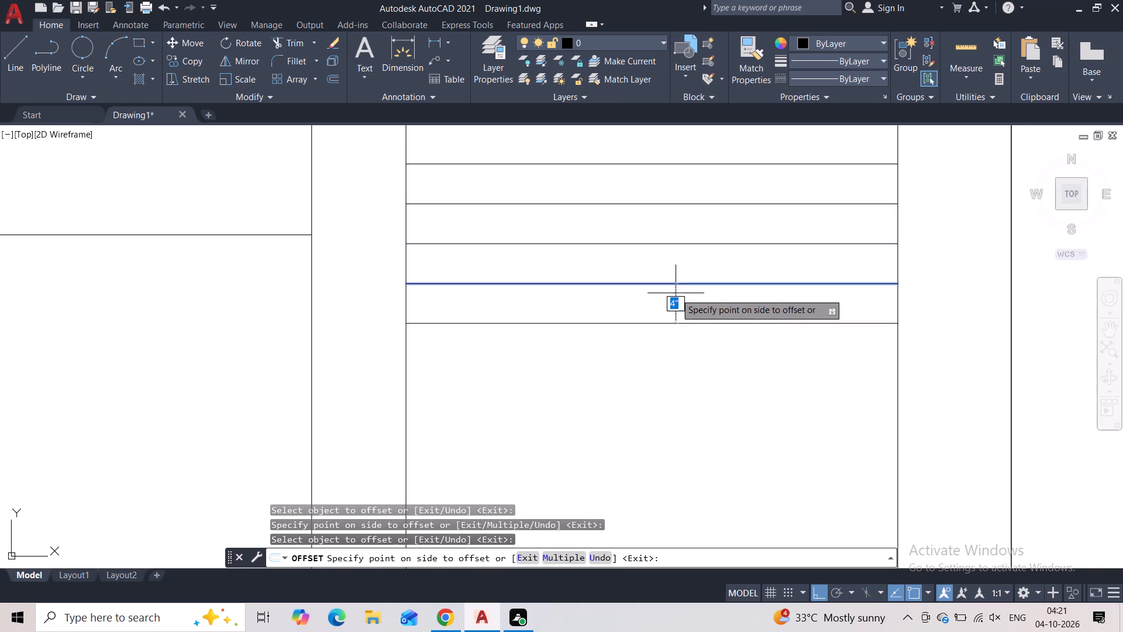
{"action": "left_click", "coordinate": [675, 300]}
{"action": "left_click", "coordinate": [671, 324]}
{"action": "left_click", "coordinate": [670, 335]}
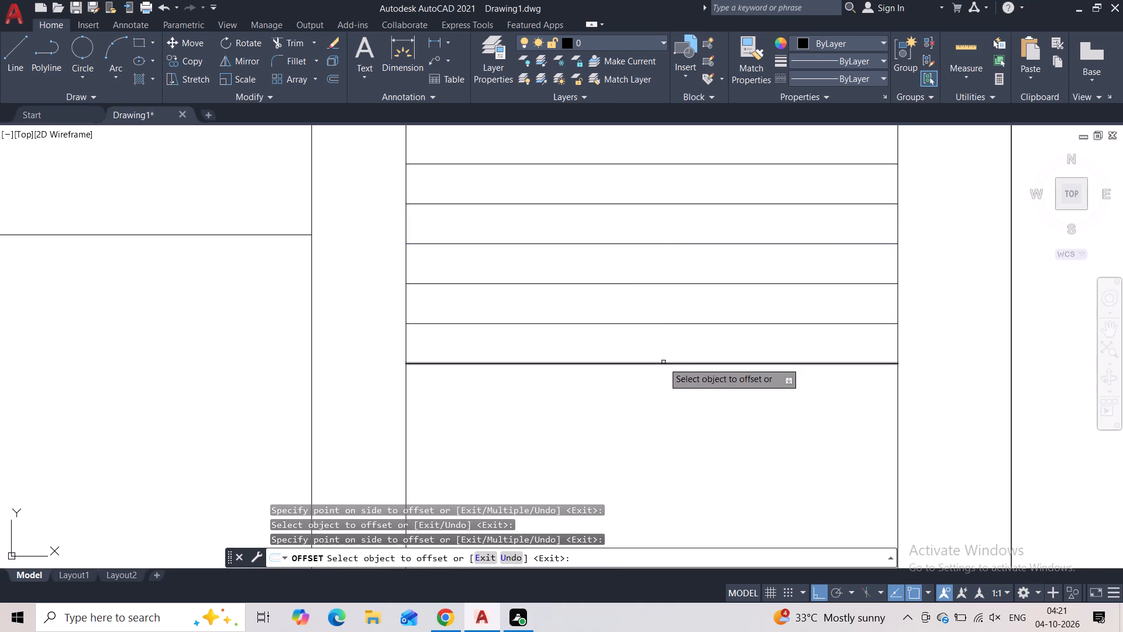
{"action": "left_click", "coordinate": [663, 362]}
{"action": "left_click", "coordinate": [662, 378]}
Add four more lines at 4" spacing below the right tower panel's lowest horizontal line.
{"action": "middle_click_drag", "start_coordinate": [661, 380], "coordinate": [661, 166]}
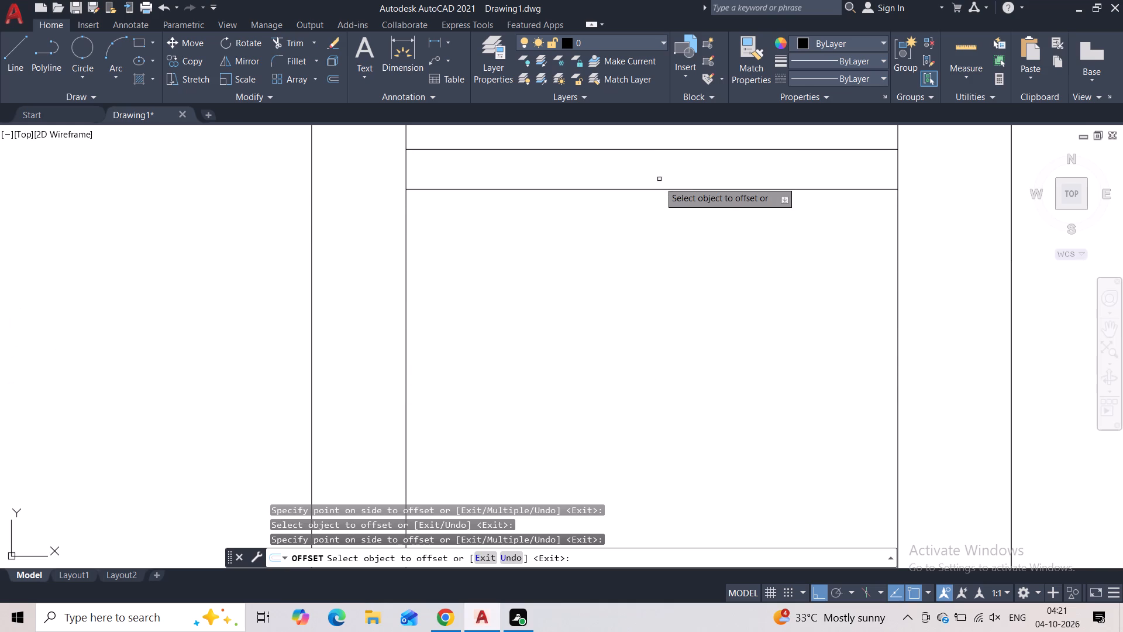
{"action": "left_click", "coordinate": [659, 188]}
{"action": "left_click", "coordinate": [659, 219]}
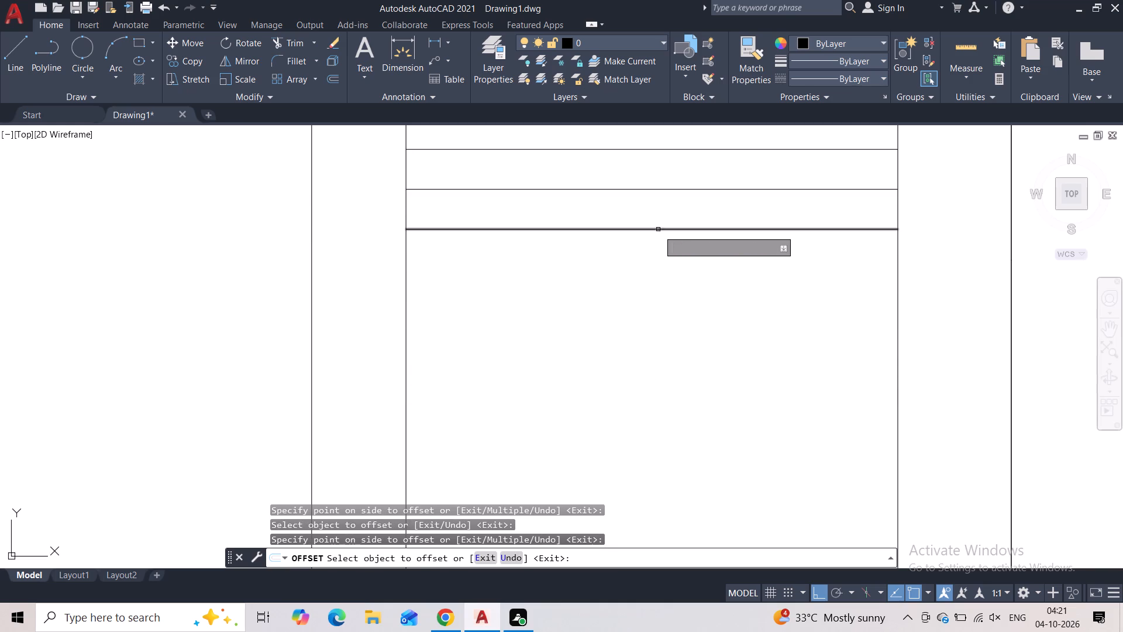
{"action": "left_click", "coordinate": [658, 230]}
{"action": "left_click", "coordinate": [656, 249]}
{"action": "left_click", "coordinate": [652, 270]}
{"action": "left_click", "coordinate": [652, 283]}
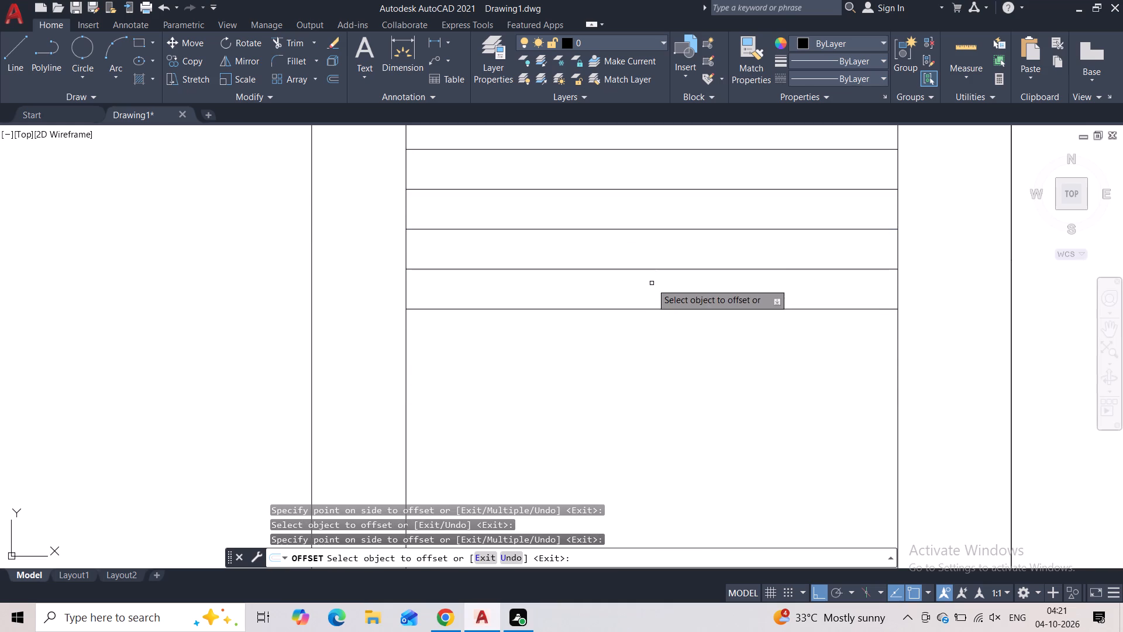
{"action": "left_click", "coordinate": [647, 307]}
{"action": "left_click", "coordinate": [647, 325]}
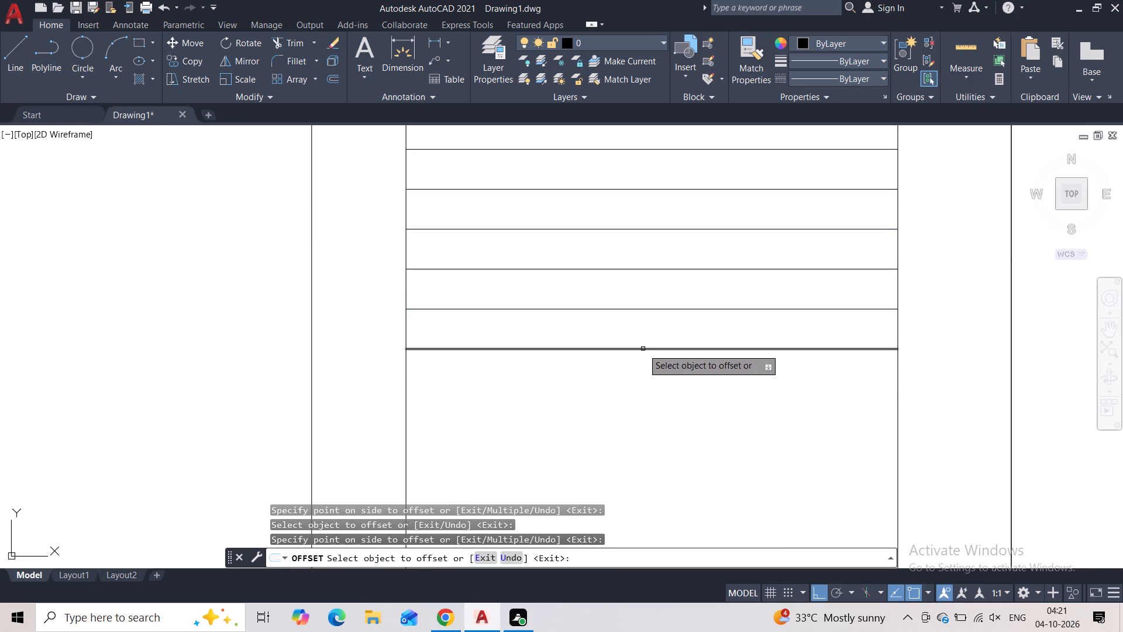
Extend the right tower panel's line series three lines further down with 4" offsets.
{"action": "left_click", "coordinate": [643, 349]}
{"action": "left_click", "coordinate": [640, 363]}
{"action": "left_click", "coordinate": [628, 389]}
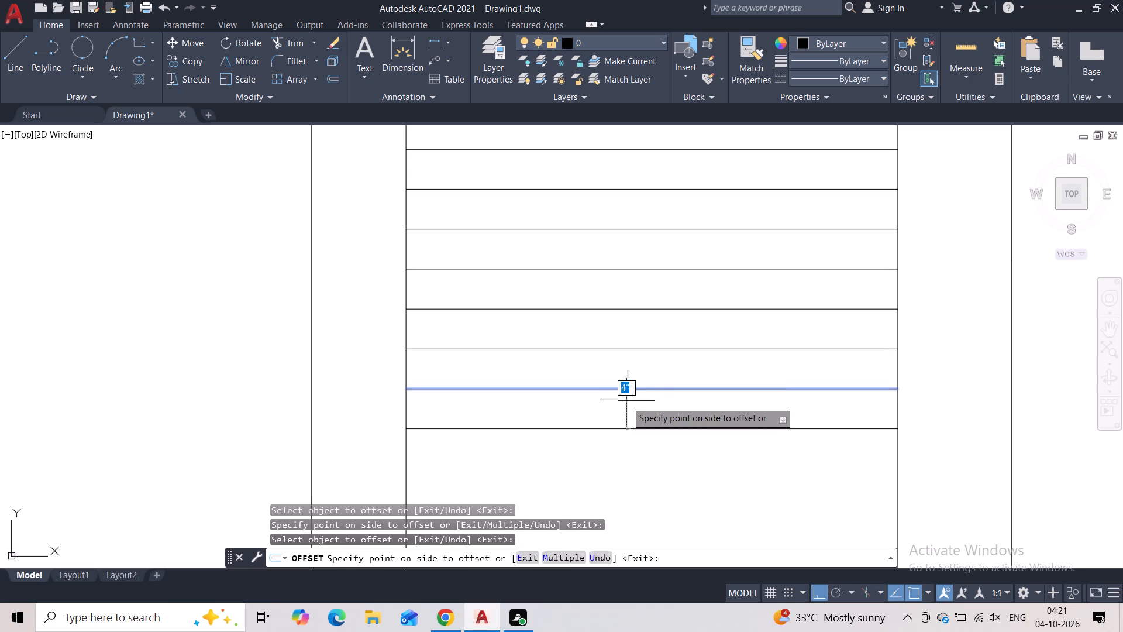
{"action": "left_click", "coordinate": [626, 401]}
{"action": "left_click", "coordinate": [626, 428]}
{"action": "left_click", "coordinate": [626, 438]}
Extend the right tower panel's horizontal line series three lines further down with successive 4" offsets.
{"action": "middle_click_drag", "start_coordinate": [626, 430], "coordinate": [652, 148]}
{"action": "left_click", "coordinate": [658, 188]}
{"action": "left_click", "coordinate": [659, 207]}
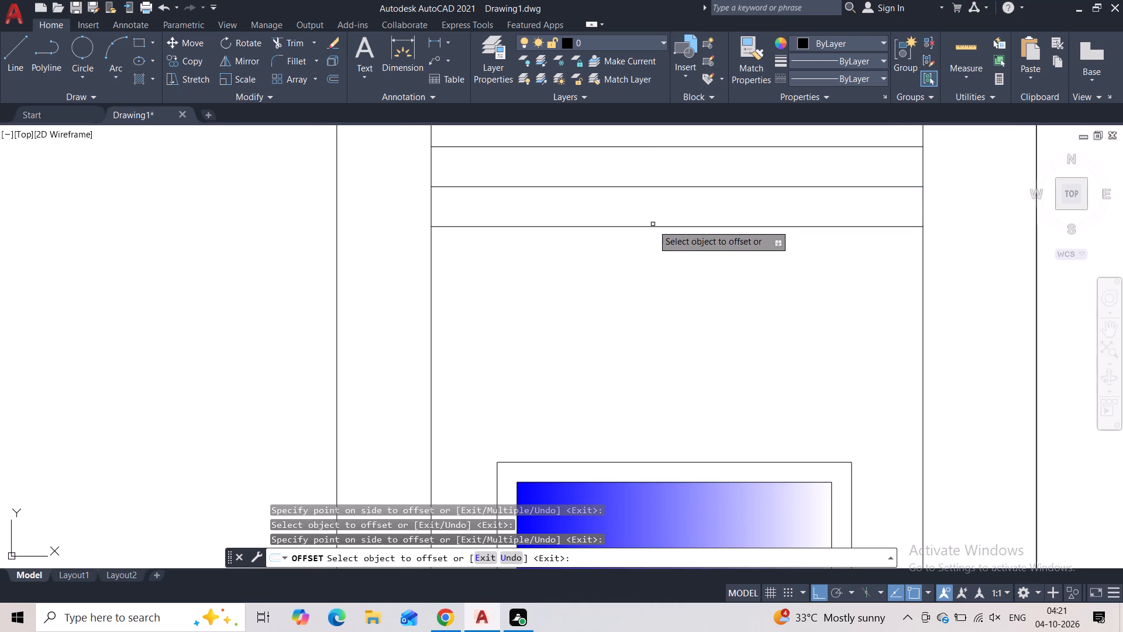
{"action": "left_click", "coordinate": [652, 228]}
{"action": "left_click", "coordinate": [649, 248]}
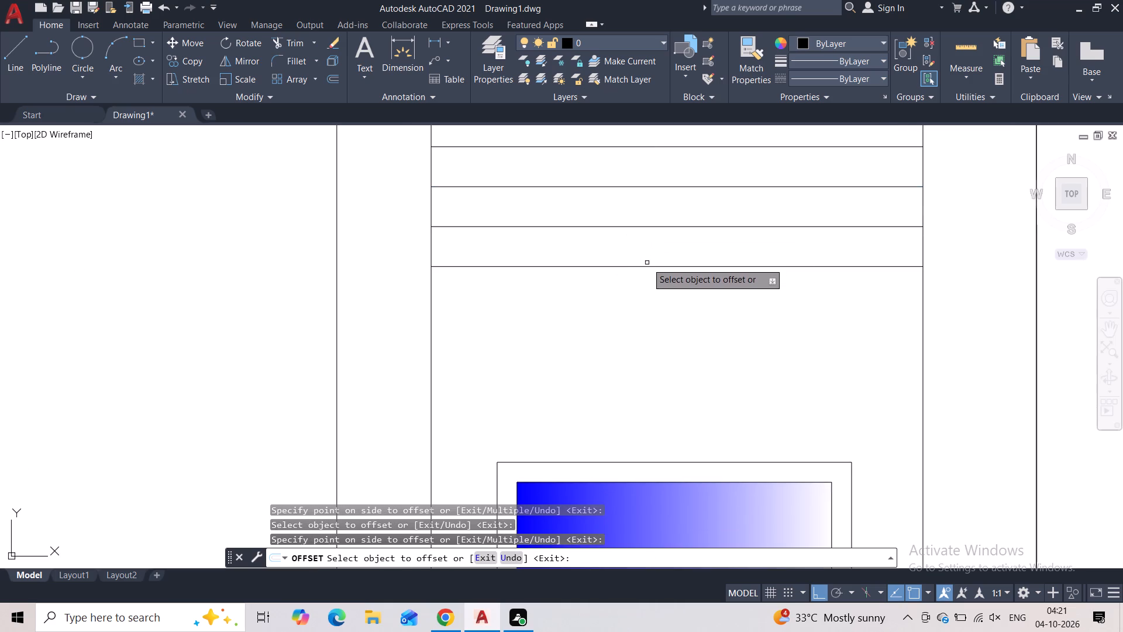
{"action": "left_click", "coordinate": [646, 264]}
{"action": "left_click", "coordinate": [646, 266]}
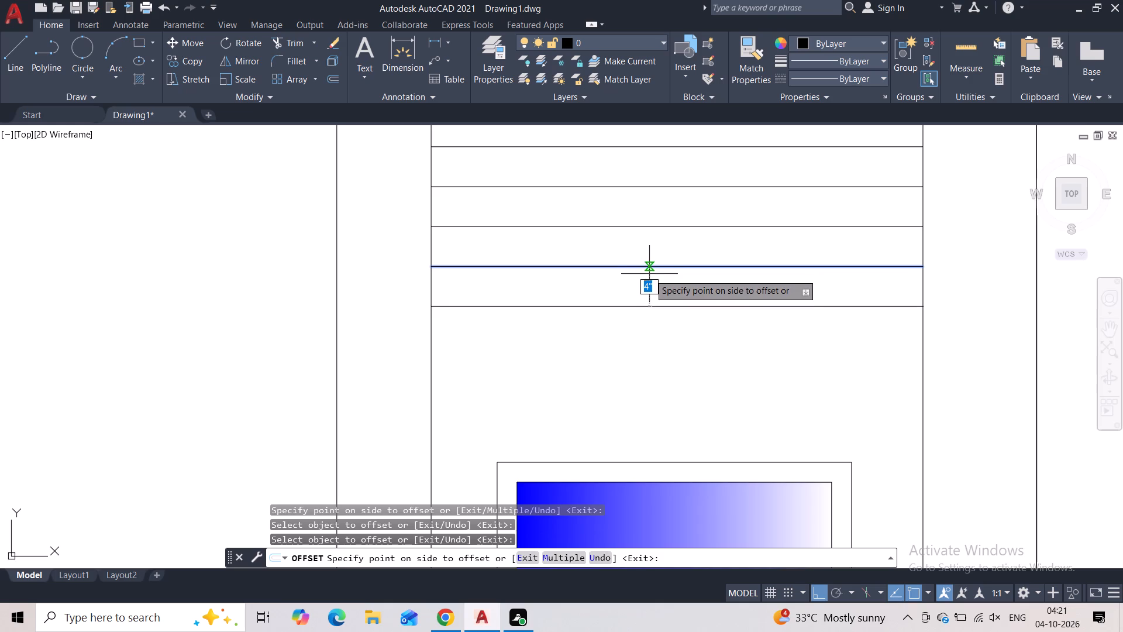
{"action": "left_click", "coordinate": [650, 280]}
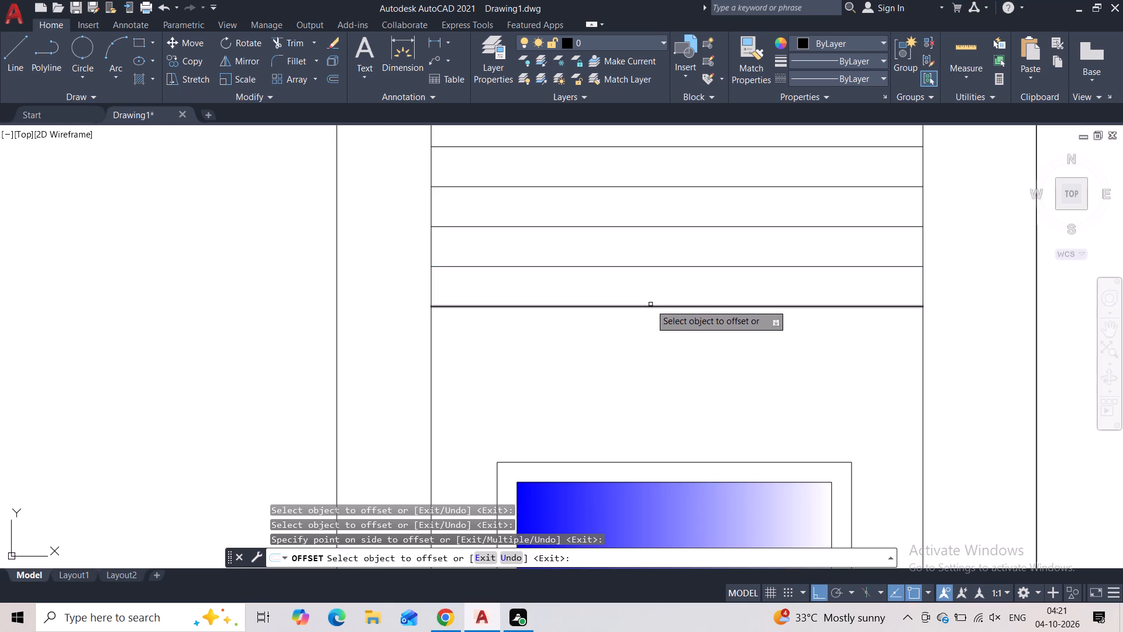
Offset the panel's lowest line downward another three times, 4" apart, stopping just above the tower window frame.
{"action": "left_click", "coordinate": [650, 304]}
{"action": "left_click", "coordinate": [650, 312]}
{"action": "left_click", "coordinate": [650, 305]}
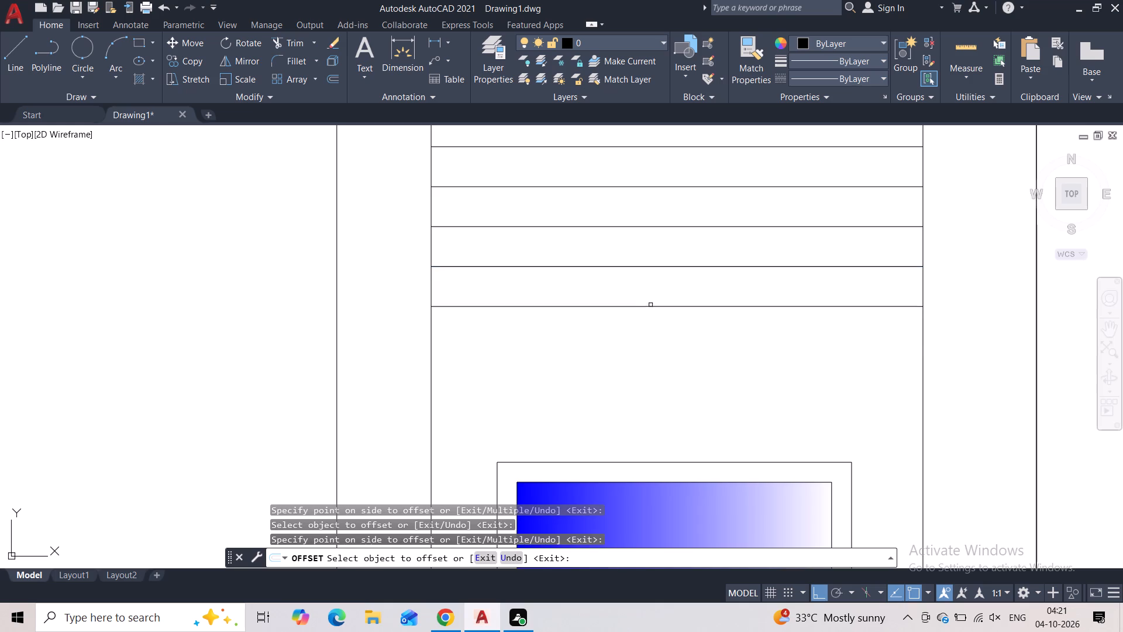
{"action": "left_click", "coordinate": [647, 321]}
{"action": "left_click", "coordinate": [635, 347]}
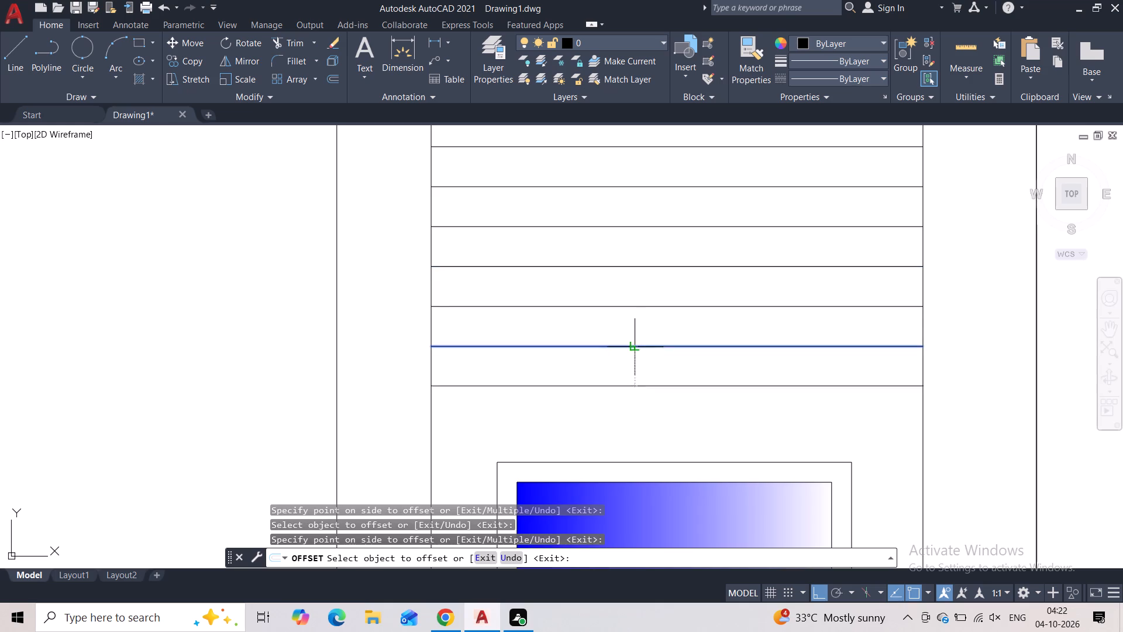
{"action": "left_click", "coordinate": [635, 355]}
{"action": "left_click", "coordinate": [631, 384]}
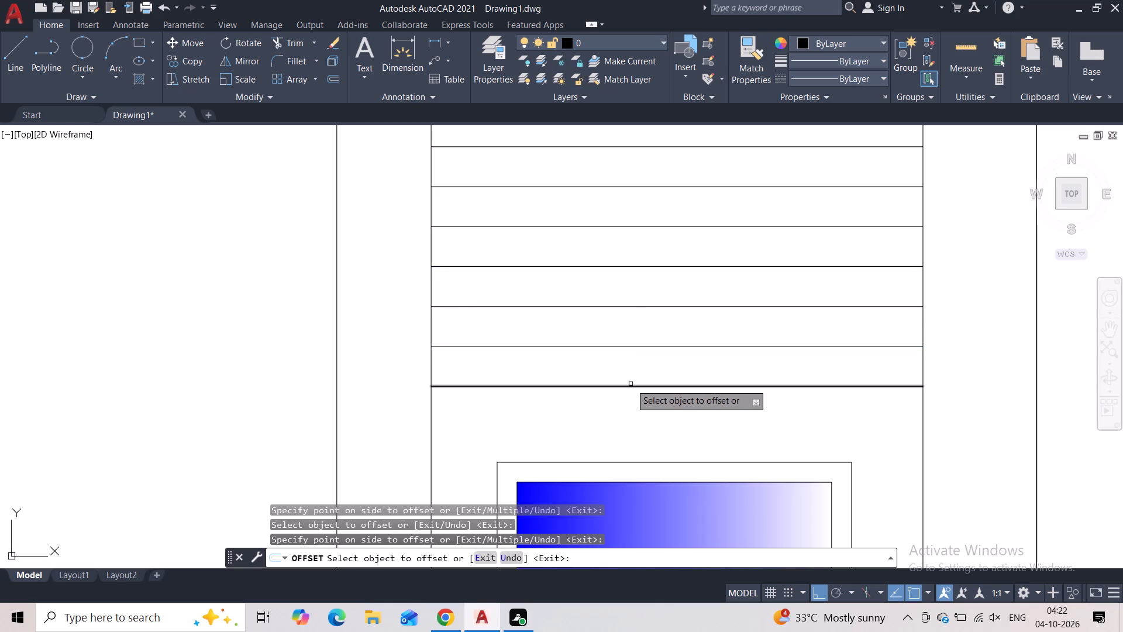
{"action": "left_click", "coordinate": [629, 387]}
{"action": "left_click", "coordinate": [629, 403]}
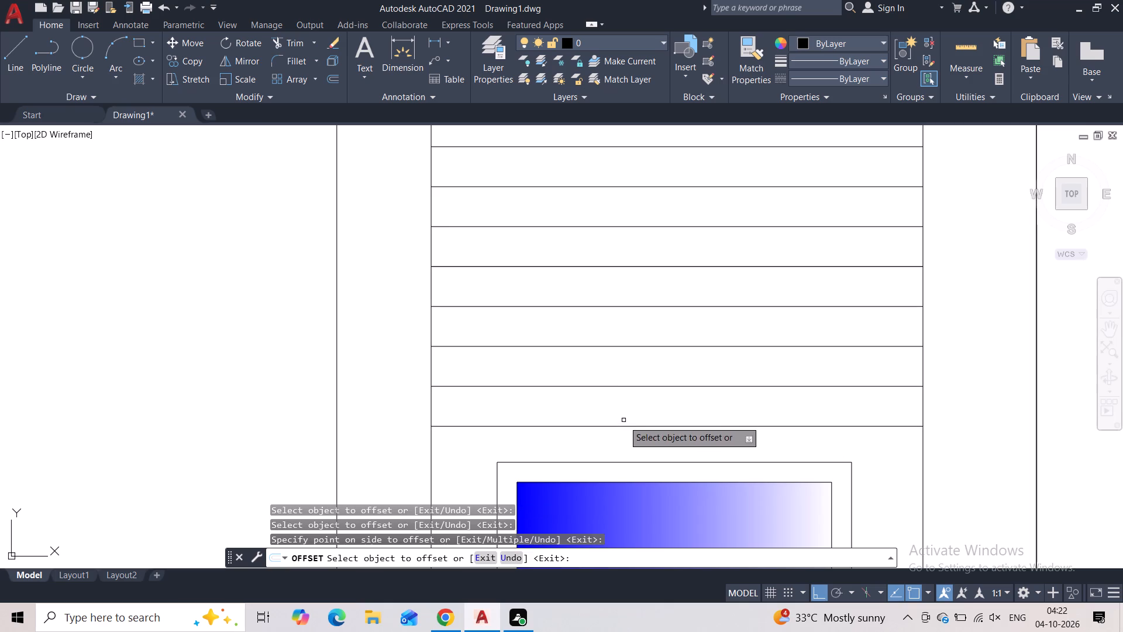
{"action": "left_click", "coordinate": [622, 424]}
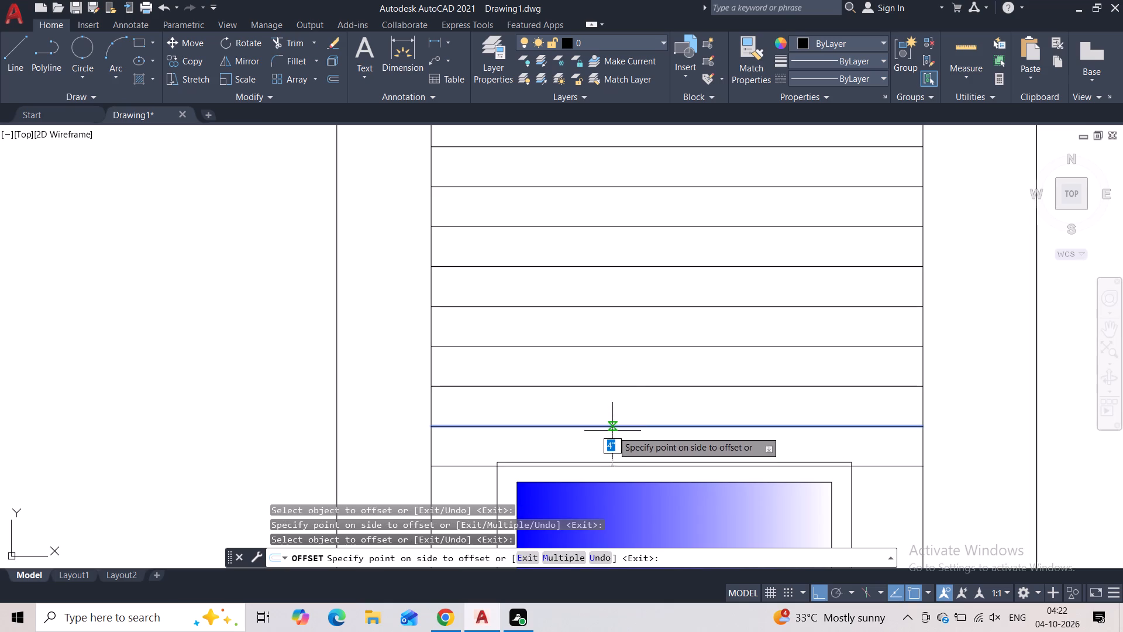
{"action": "key", "text": "Escape"}
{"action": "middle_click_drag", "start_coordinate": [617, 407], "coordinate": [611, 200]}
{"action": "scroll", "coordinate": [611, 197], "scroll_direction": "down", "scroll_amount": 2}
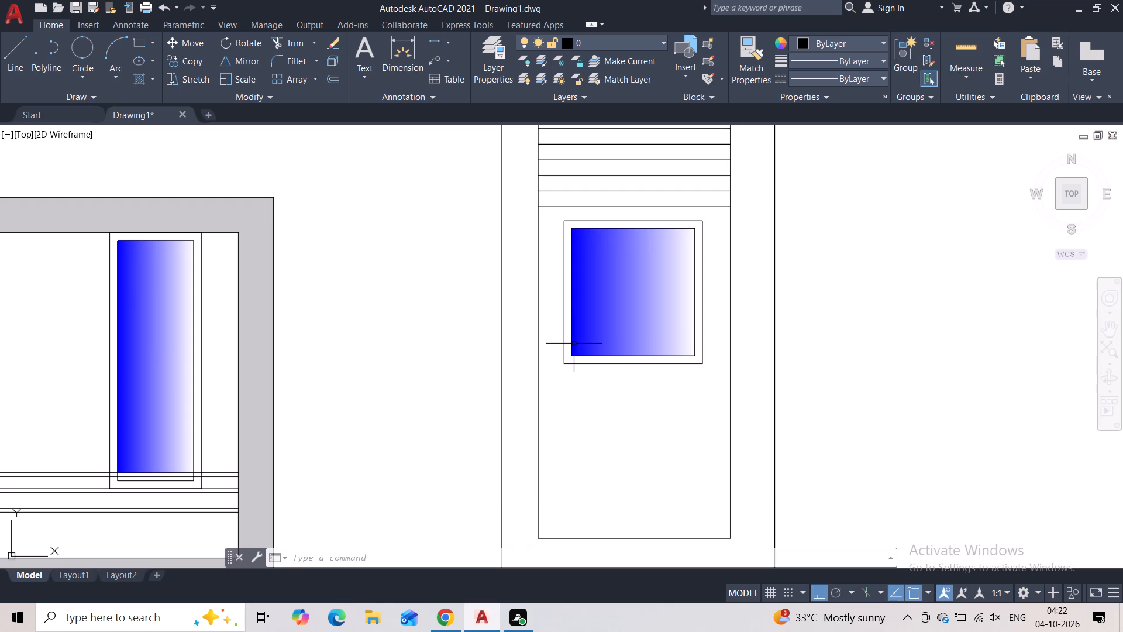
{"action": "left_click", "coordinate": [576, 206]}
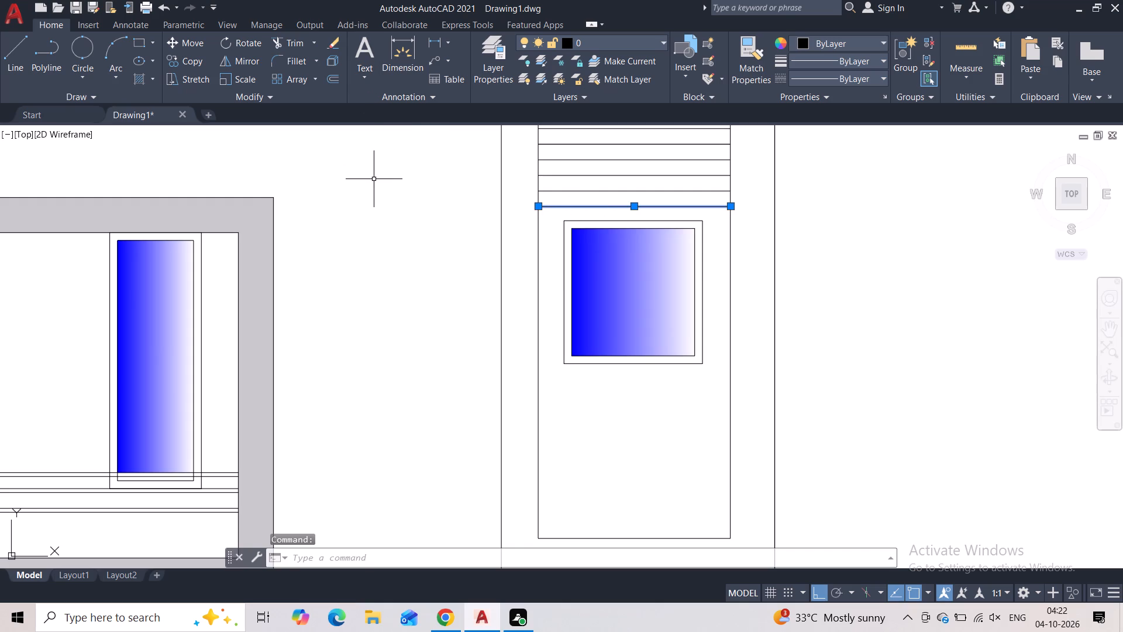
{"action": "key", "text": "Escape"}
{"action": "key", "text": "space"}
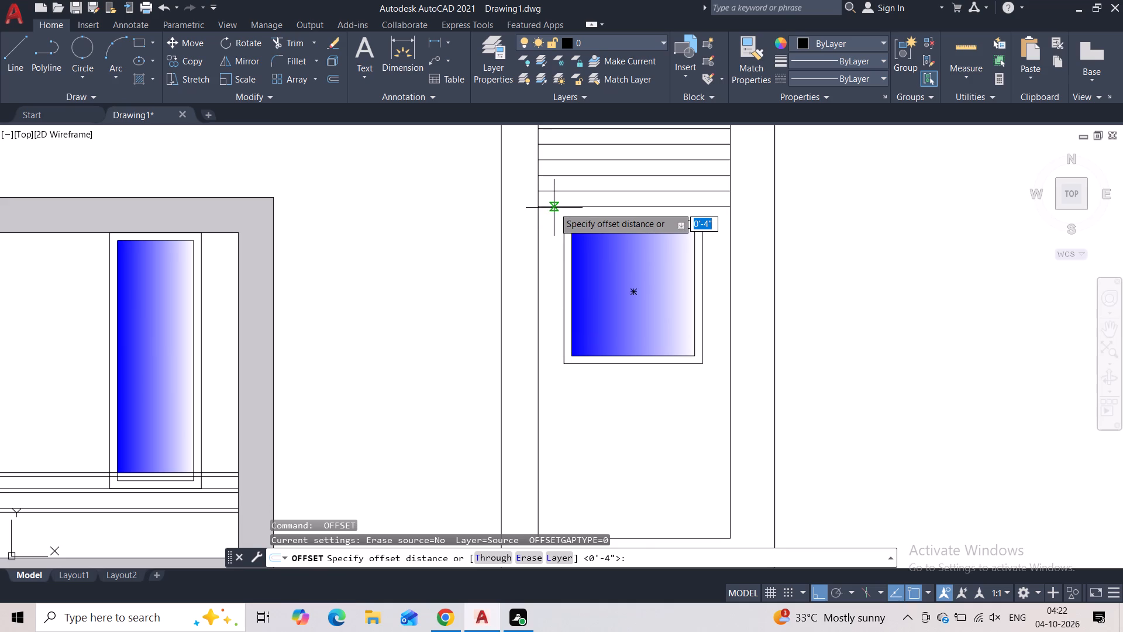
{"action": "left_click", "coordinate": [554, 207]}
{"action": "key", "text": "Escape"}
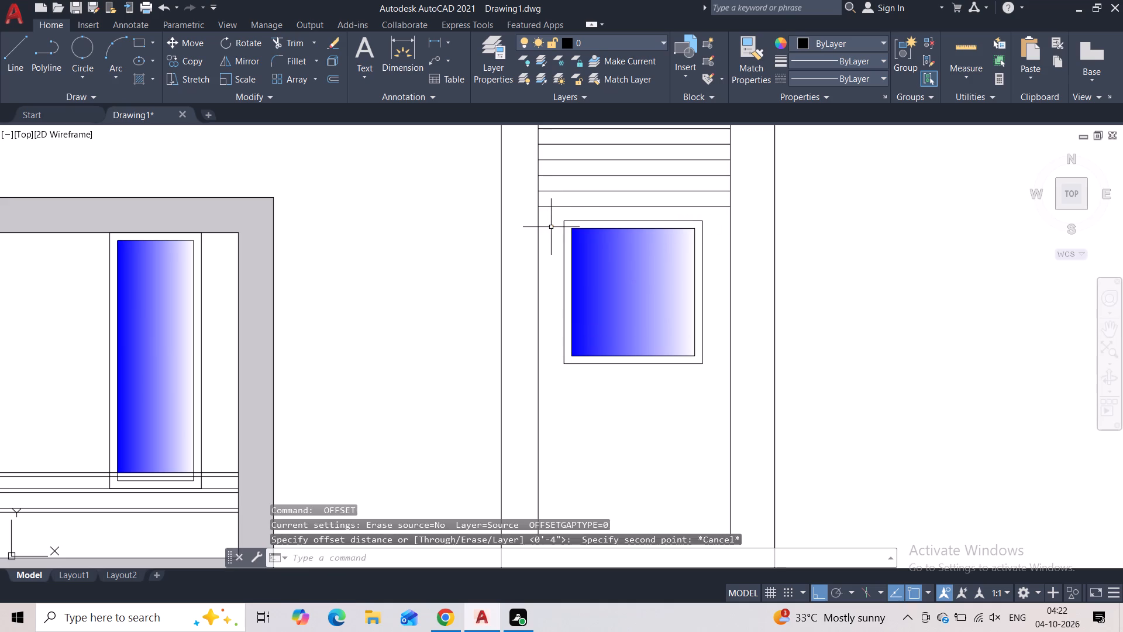
Add four more panel lines at 4" spacing, carrying the series down across the upper part of the tower window.
{"action": "key", "text": "space"}
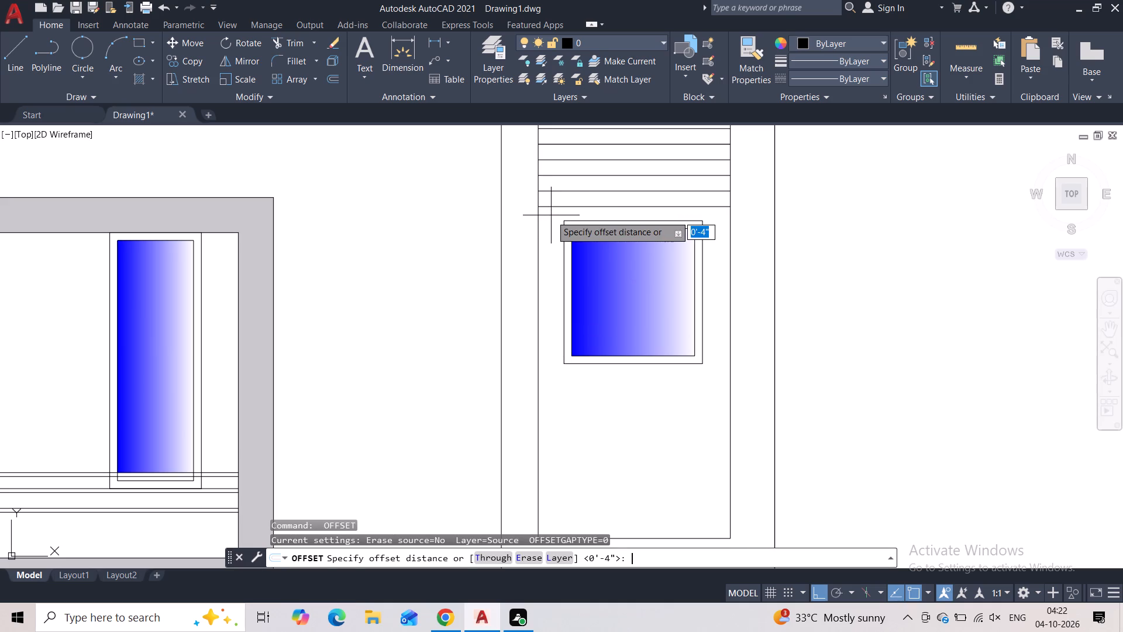
{"action": "type", "text": "4\""}
{"action": "key", "text": "Return"}
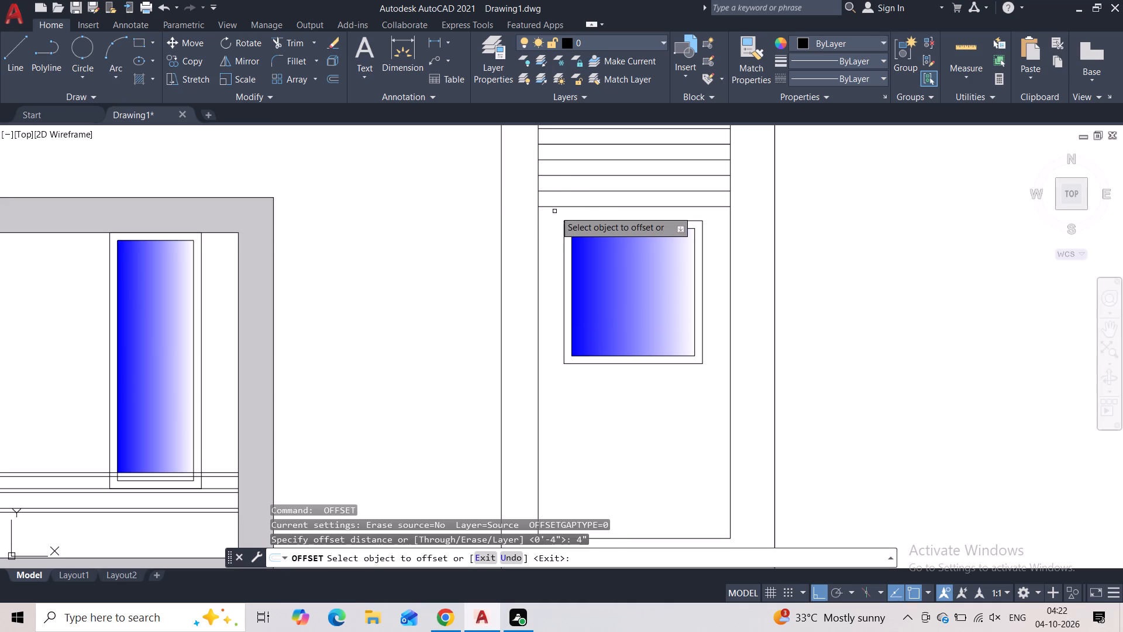
{"action": "left_click", "coordinate": [557, 207]}
{"action": "left_click", "coordinate": [553, 253]}
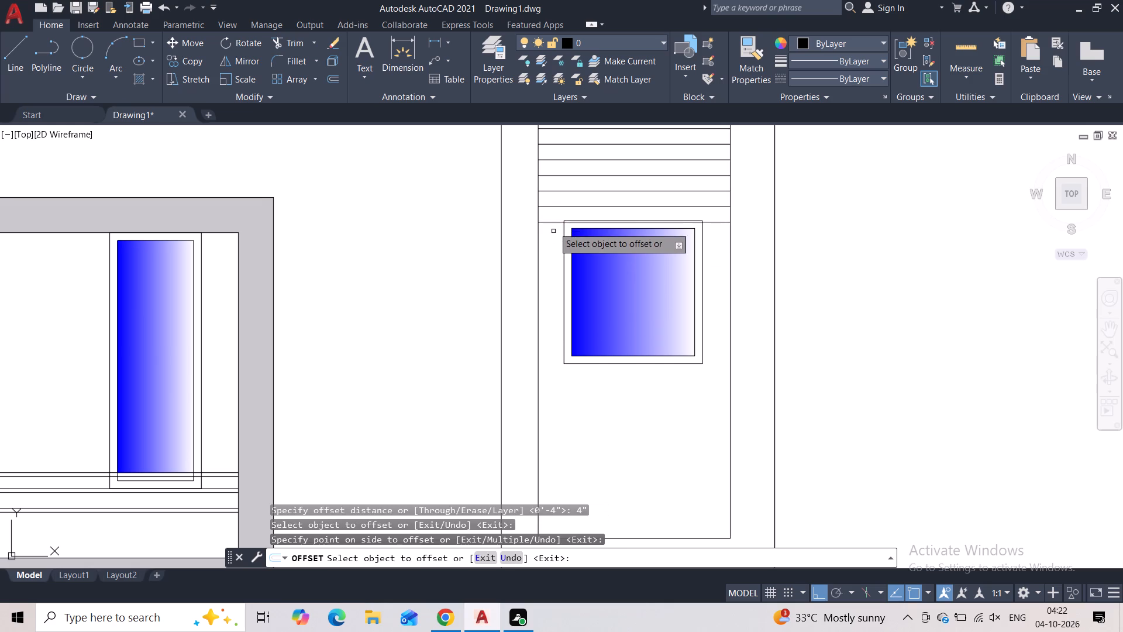
{"action": "left_click", "coordinate": [553, 220]}
{"action": "left_click", "coordinate": [553, 245]}
{"action": "left_click", "coordinate": [553, 238]}
{"action": "left_click", "coordinate": [549, 277]}
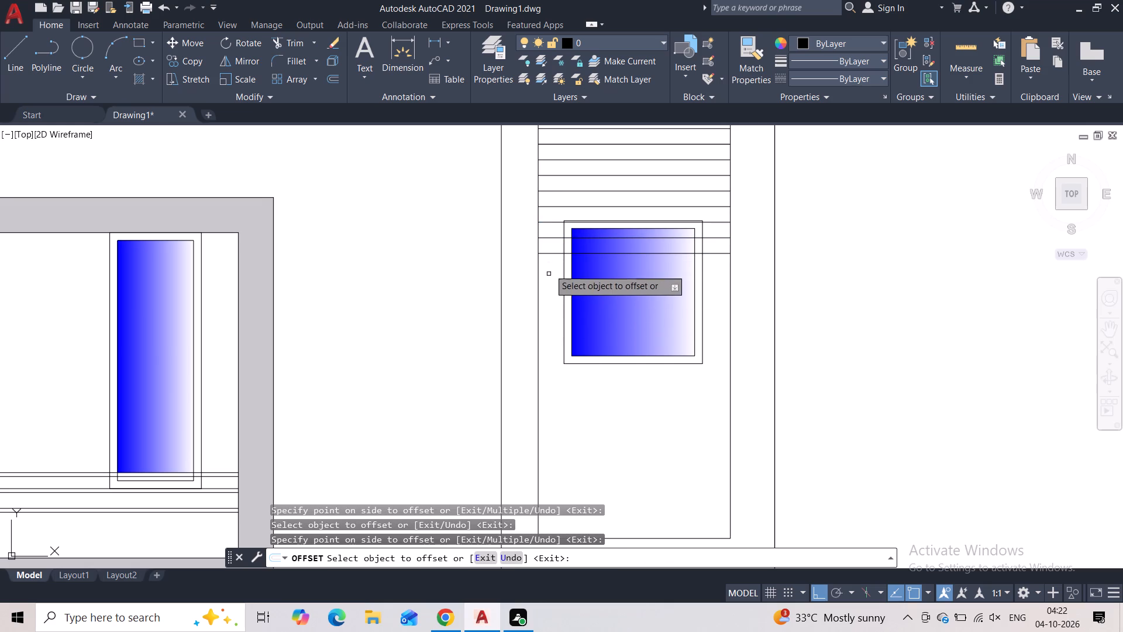
{"action": "left_click", "coordinate": [552, 252]}
{"action": "left_click", "coordinate": [552, 272]}
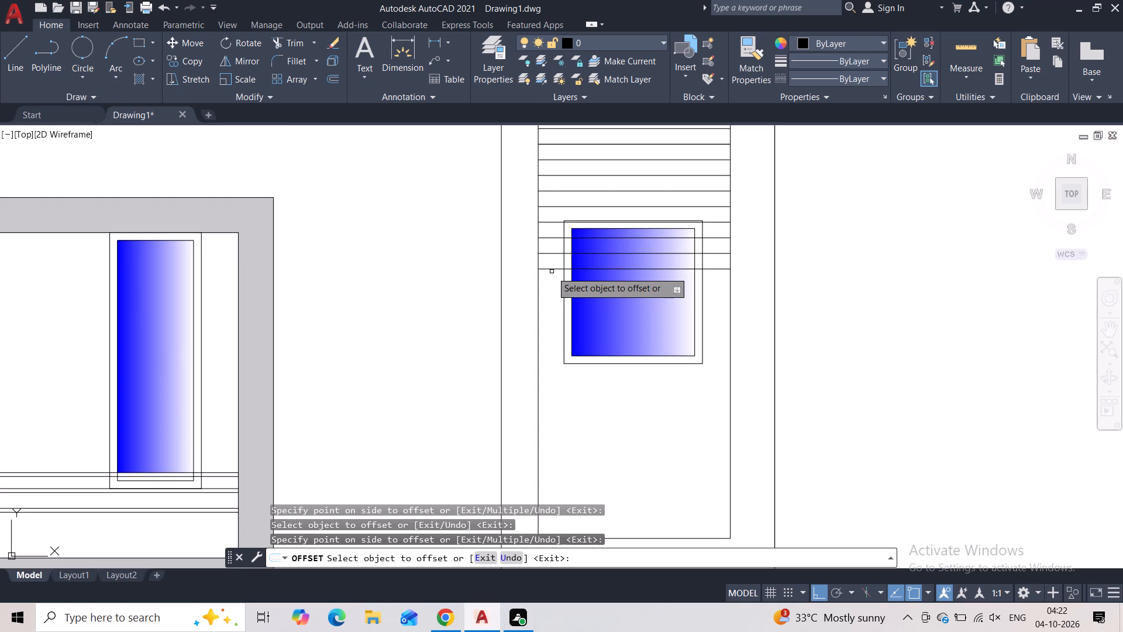
{"action": "key", "text": "Escape"}
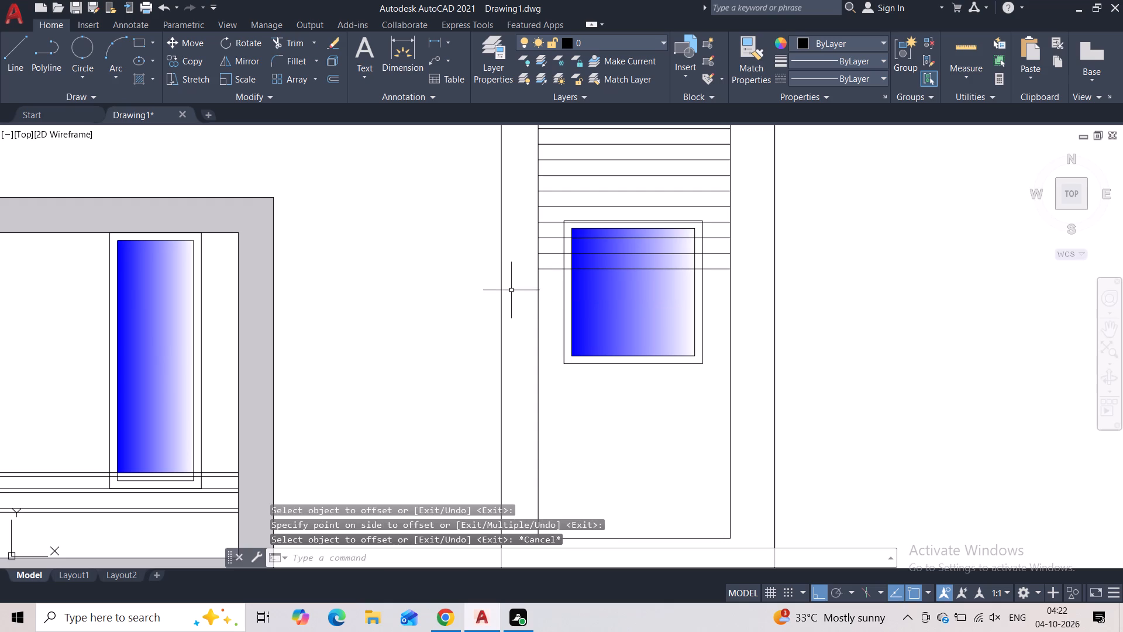
Hatch all segments of the right tower window's frame with a solid dark brown fill, RGB 89,46,18.
{"action": "scroll", "coordinate": [382, 310], "scroll_direction": "down", "scroll_amount": 1}
{"action": "key", "text": "h"}
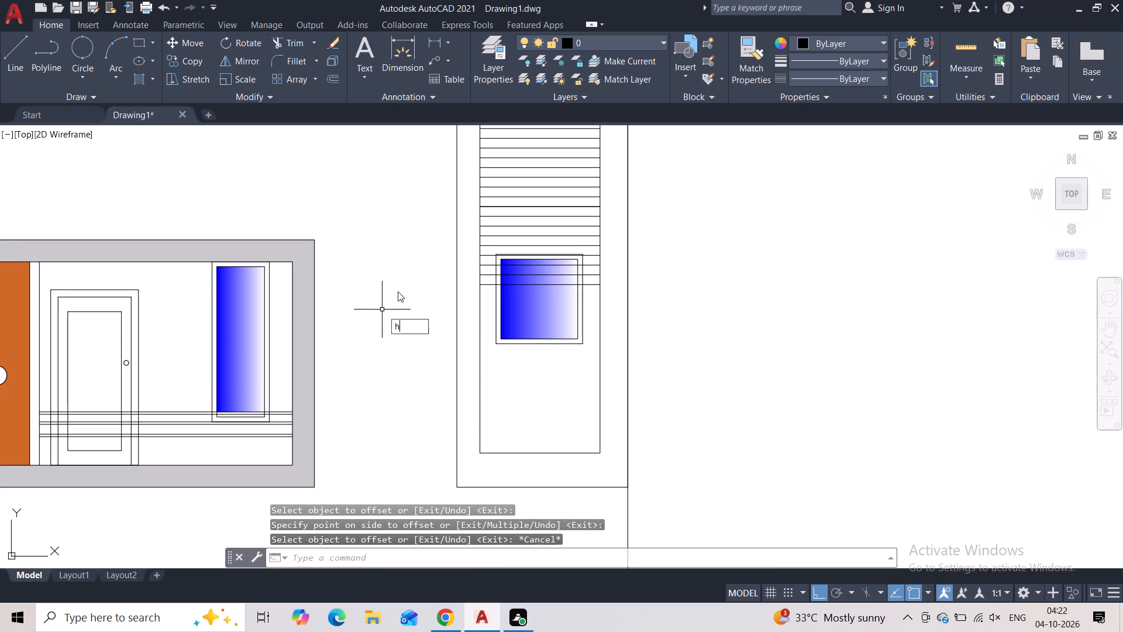
{"action": "left_click", "coordinate": [428, 340]}
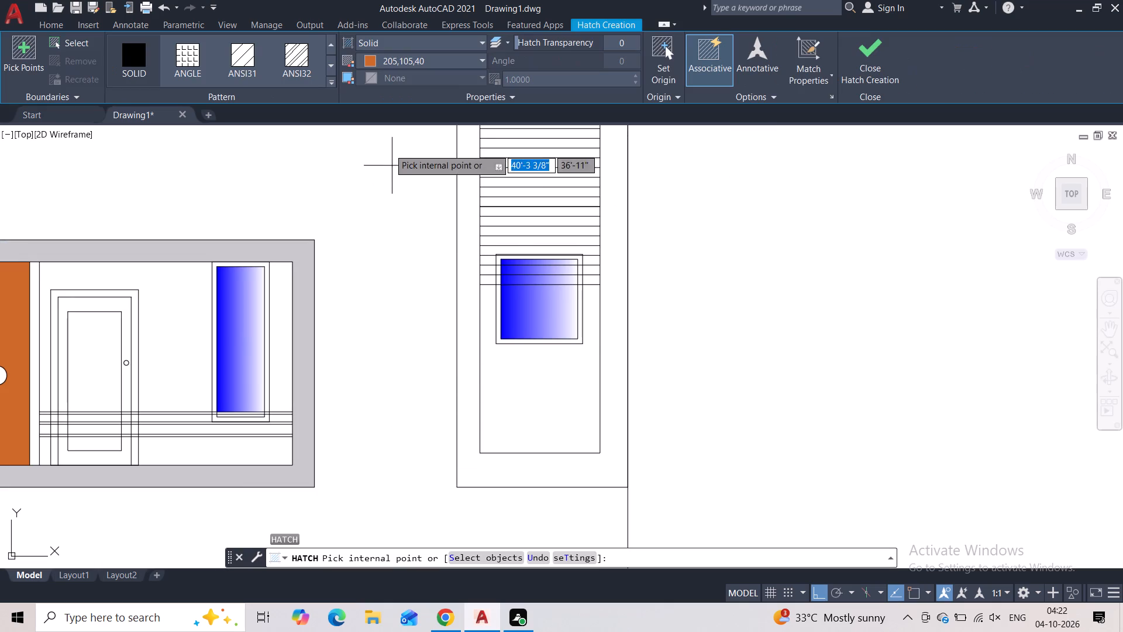
{"action": "left_click", "coordinate": [398, 58]}
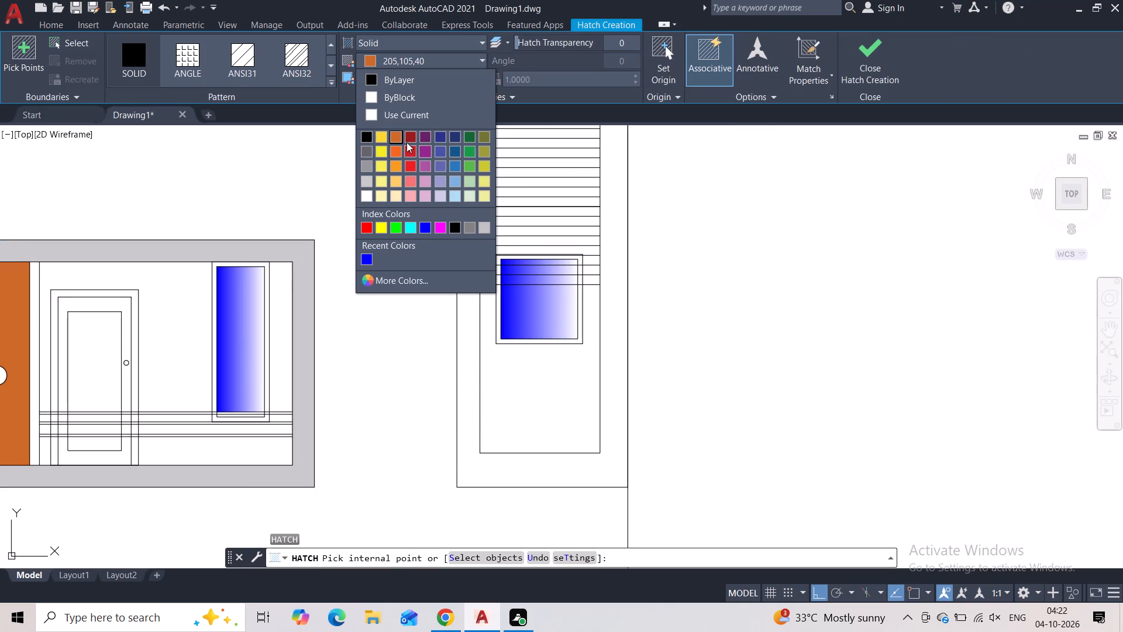
{"action": "left_click", "coordinate": [377, 279]}
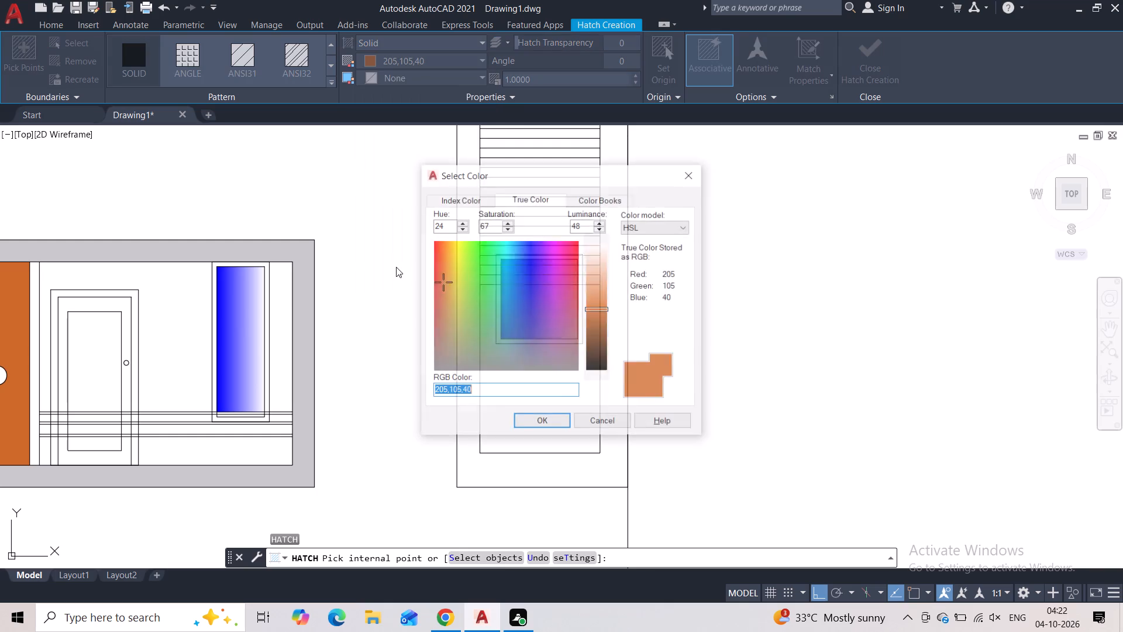
{"action": "left_click_drag", "start_coordinate": [592, 312], "coordinate": [594, 338]}
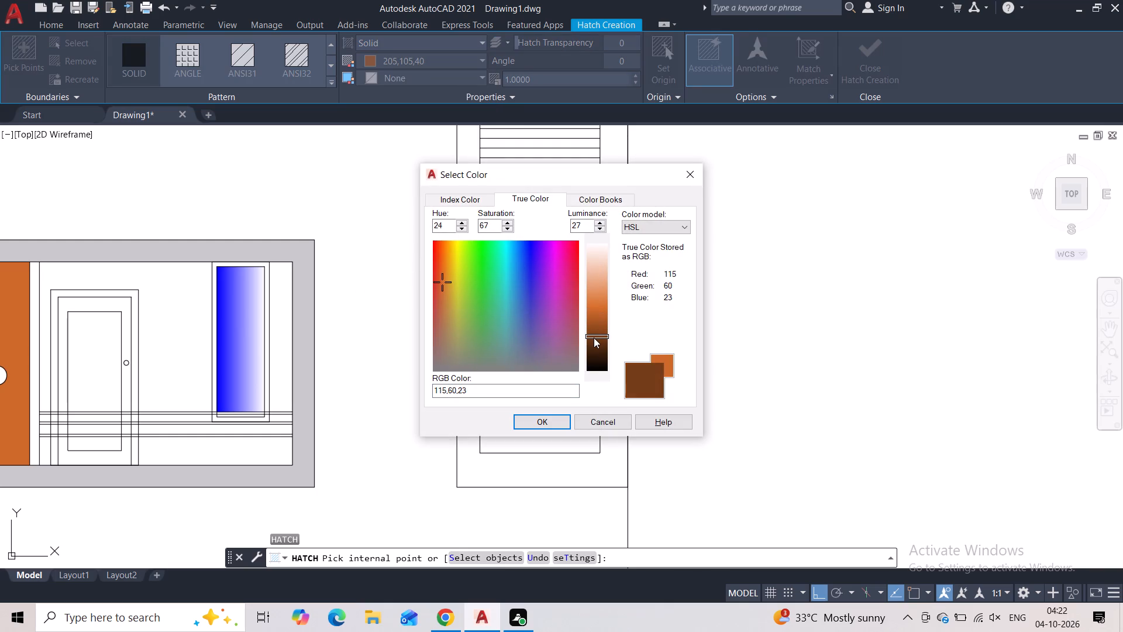
{"action": "left_click_drag", "start_coordinate": [594, 338], "coordinate": [591, 344]}
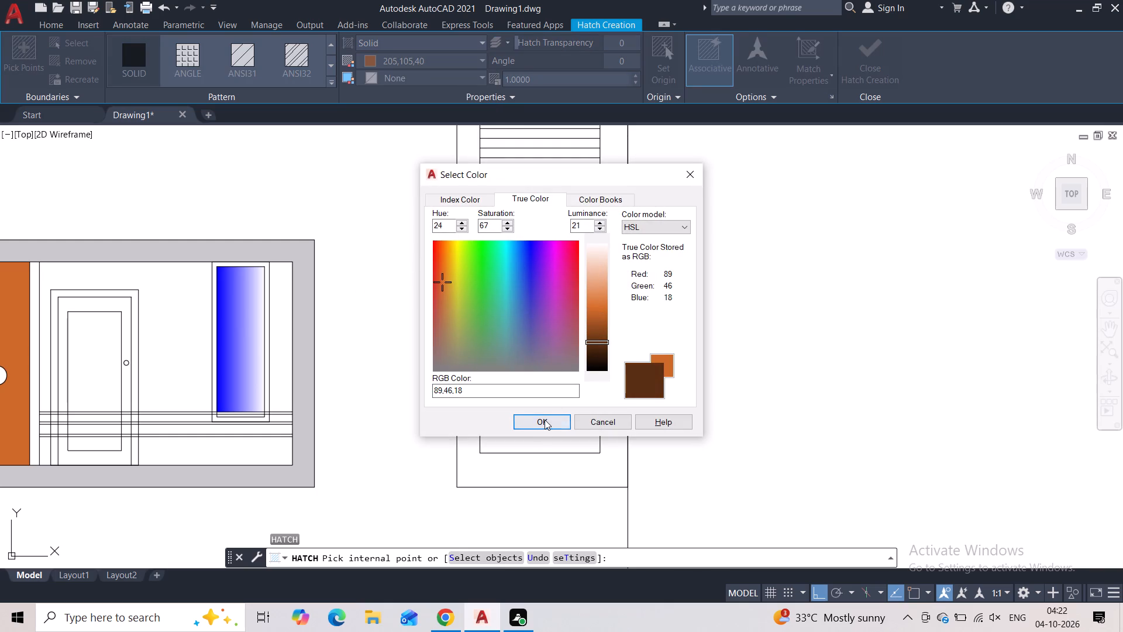
{"action": "left_click", "coordinate": [545, 420]}
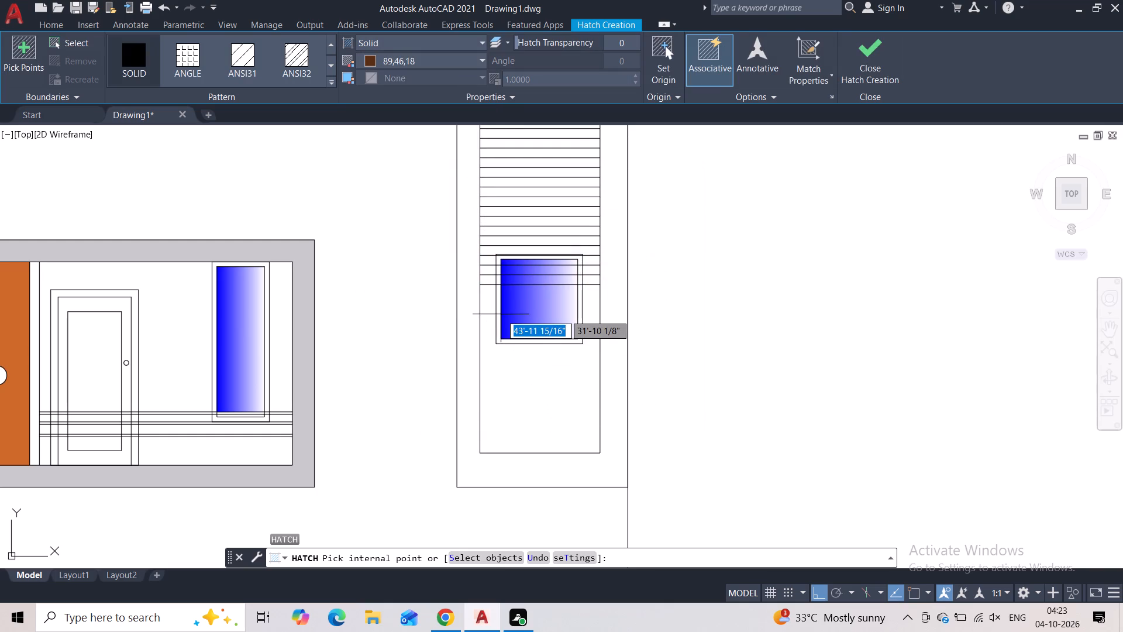
{"action": "scroll", "coordinate": [502, 315], "scroll_direction": "up", "scroll_amount": 3}
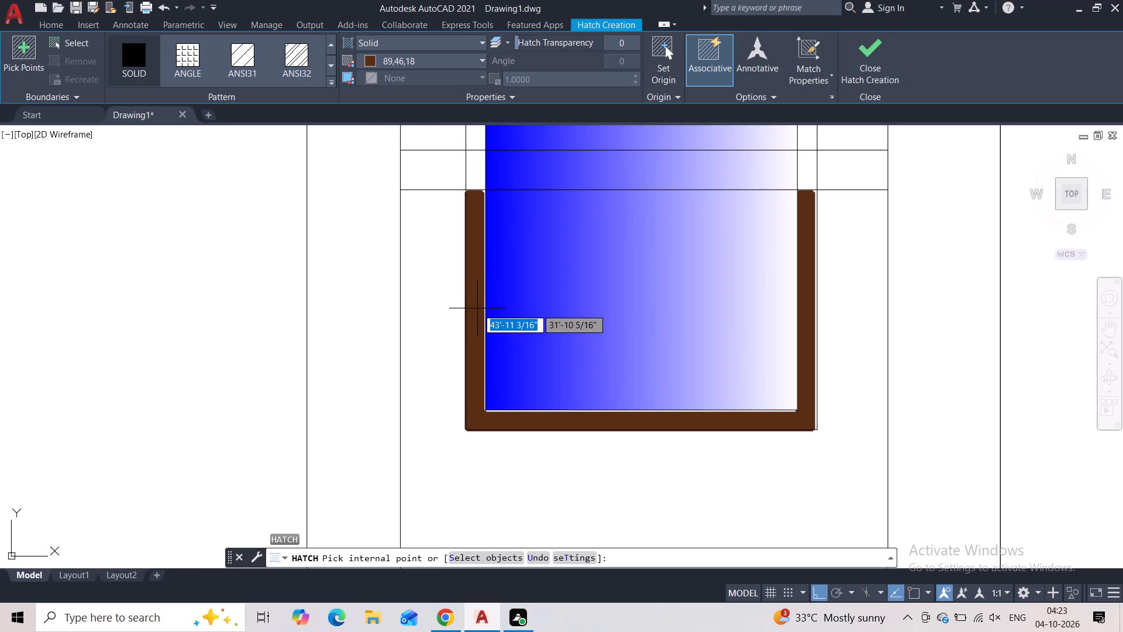
{"action": "left_click", "coordinate": [477, 308]}
{"action": "left_click", "coordinate": [477, 181]}
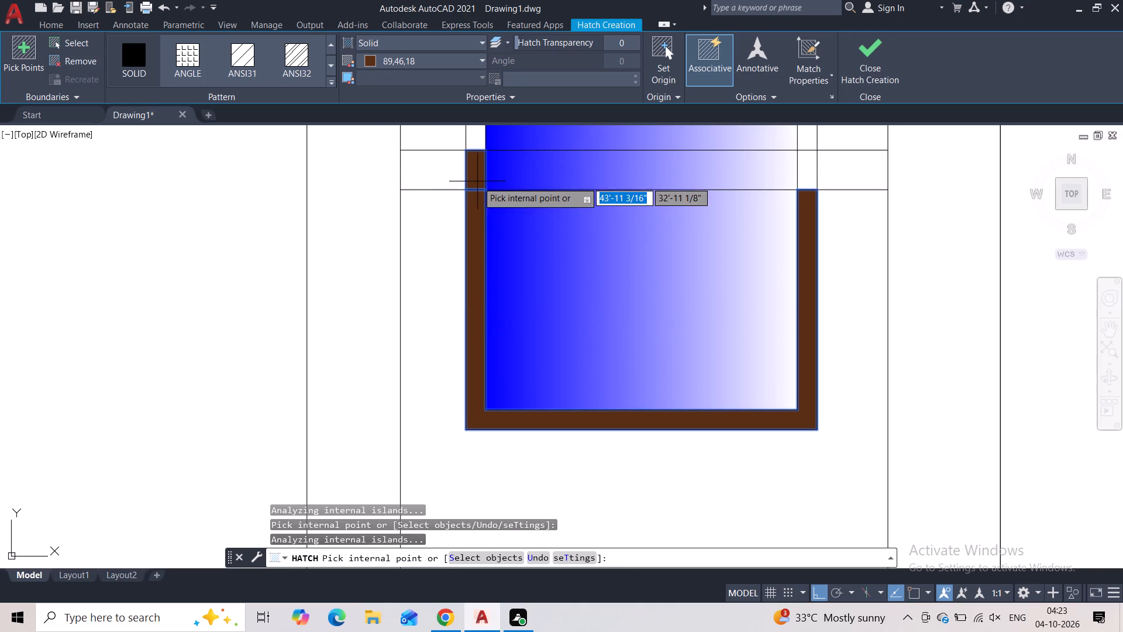
{"action": "middle_click_drag", "start_coordinate": [476, 184], "coordinate": [440, 368]}
{"action": "left_click", "coordinate": [439, 312]}
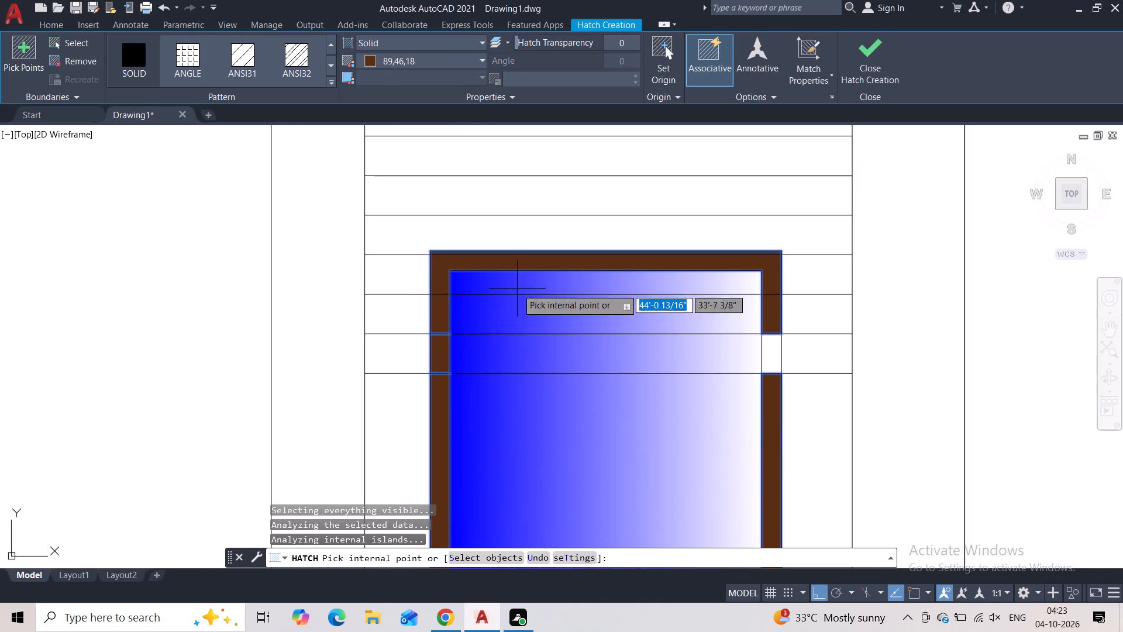
{"action": "left_click", "coordinate": [769, 352]}
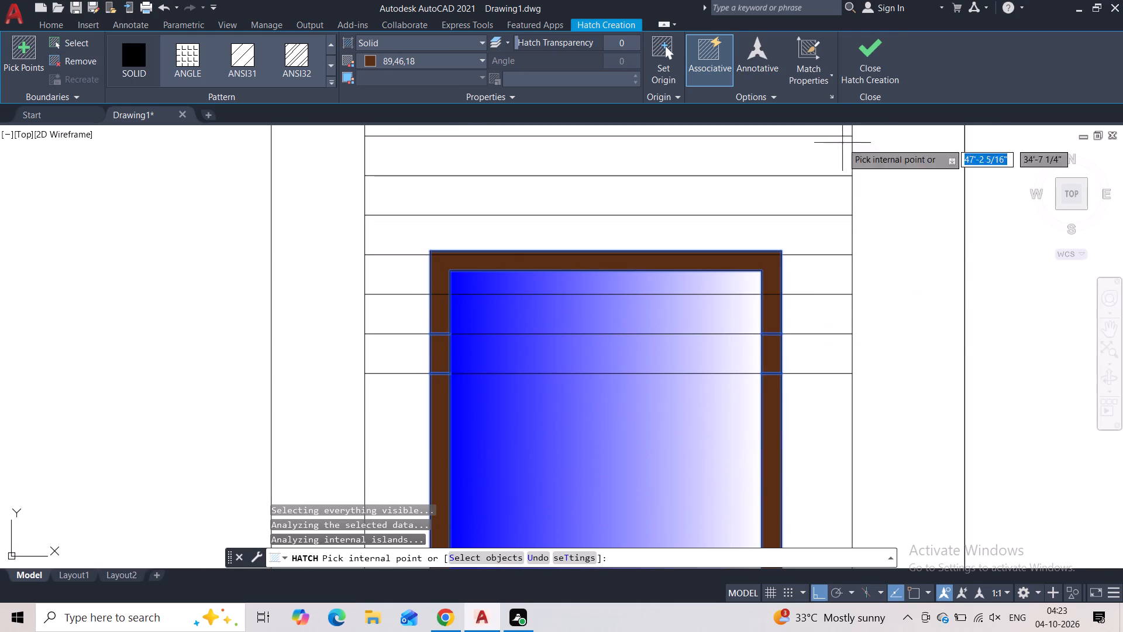
{"action": "left_click", "coordinate": [863, 67]}
Offset the panel's lowest line downward four times at 4" spacing across the lower part of the tower window.
{"action": "scroll", "coordinate": [875, 256], "scroll_direction": "down", "scroll_amount": 1}
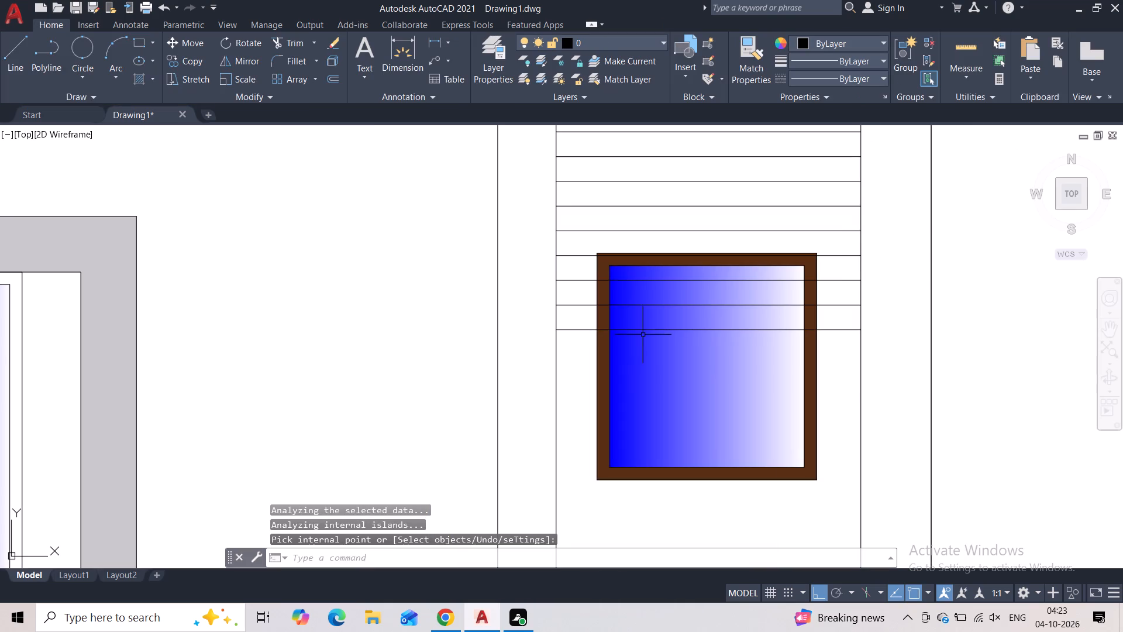
{"action": "left_click", "coordinate": [585, 330]}
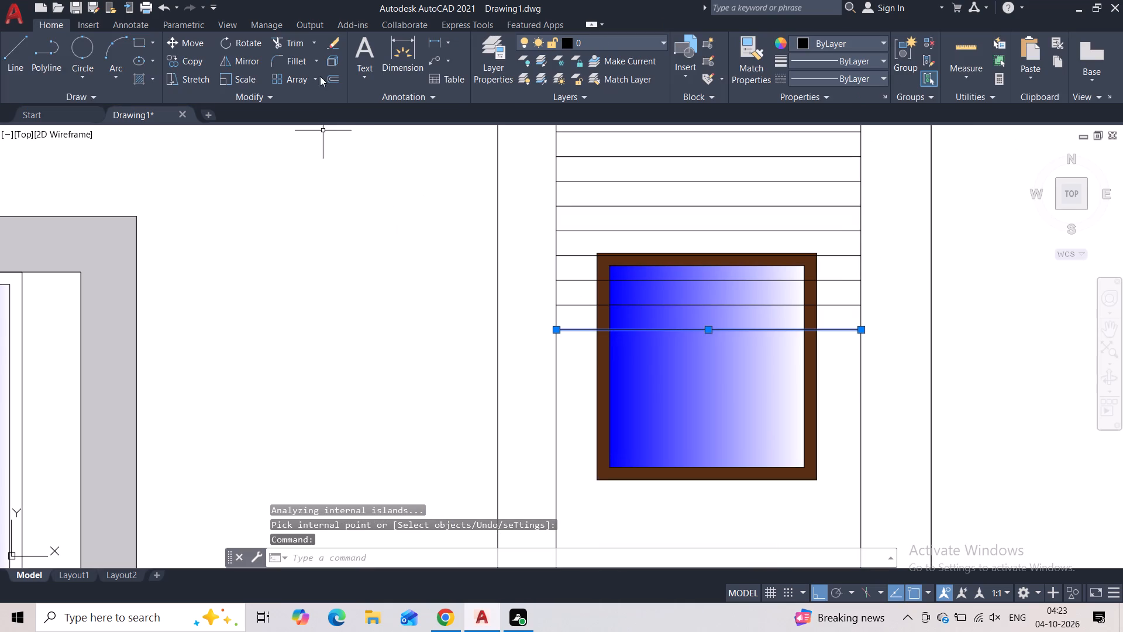
{"action": "left_click", "coordinate": [331, 82]}
{"action": "type", "text": "4\""}
{"action": "key", "text": "Return"}
{"action": "left_click", "coordinate": [563, 379]}
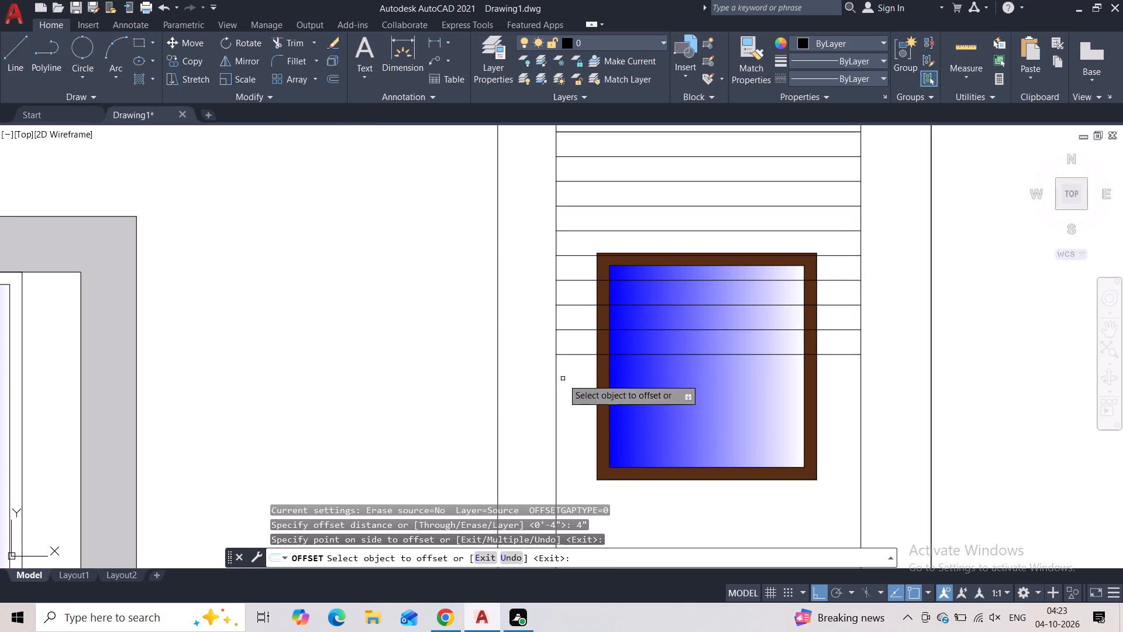
{"action": "left_click", "coordinate": [569, 353]}
{"action": "left_click", "coordinate": [572, 394]}
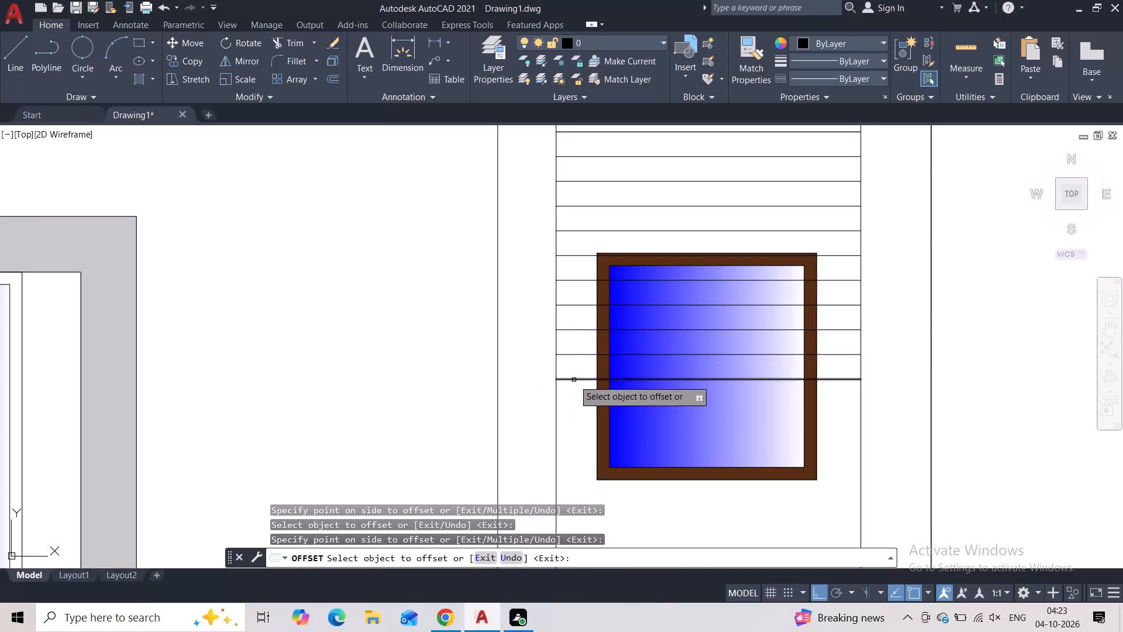
{"action": "left_click", "coordinate": [574, 380]}
{"action": "left_click", "coordinate": [574, 410]}
{"action": "left_click", "coordinate": [574, 406]}
{"action": "left_click", "coordinate": [576, 429]}
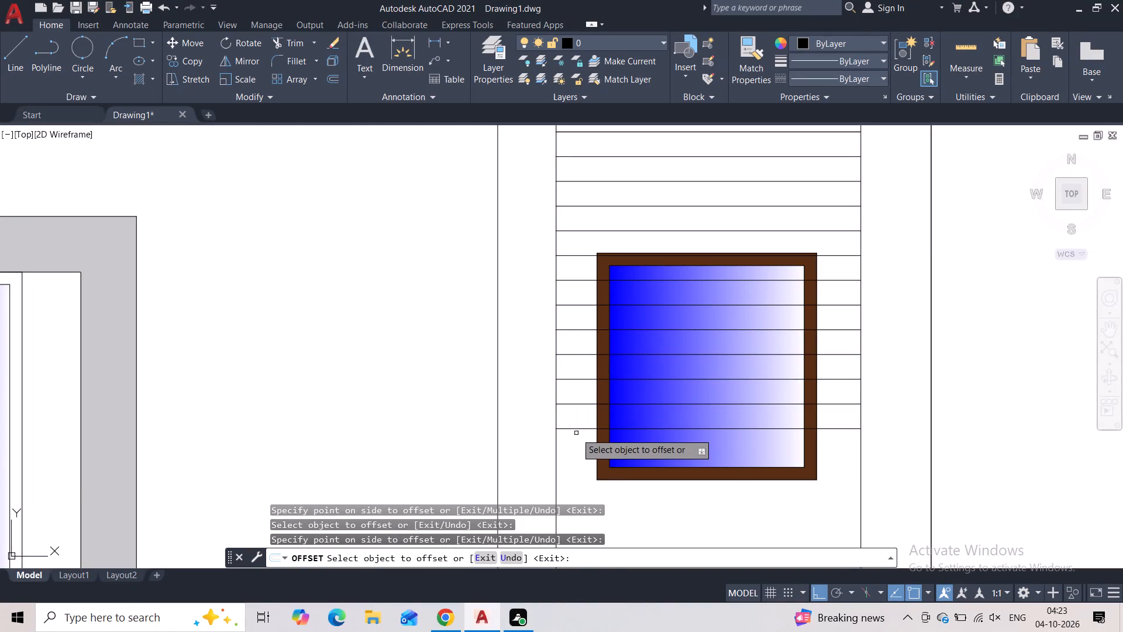
Offset the tower panel's lowest line downward four times at 4" spacing, continuing past the bottom of the tower window frame.
{"action": "left_click", "coordinate": [577, 429]}
{"action": "left_click", "coordinate": [578, 461]}
{"action": "middle_click_drag", "start_coordinate": [578, 461], "coordinate": [578, 320]}
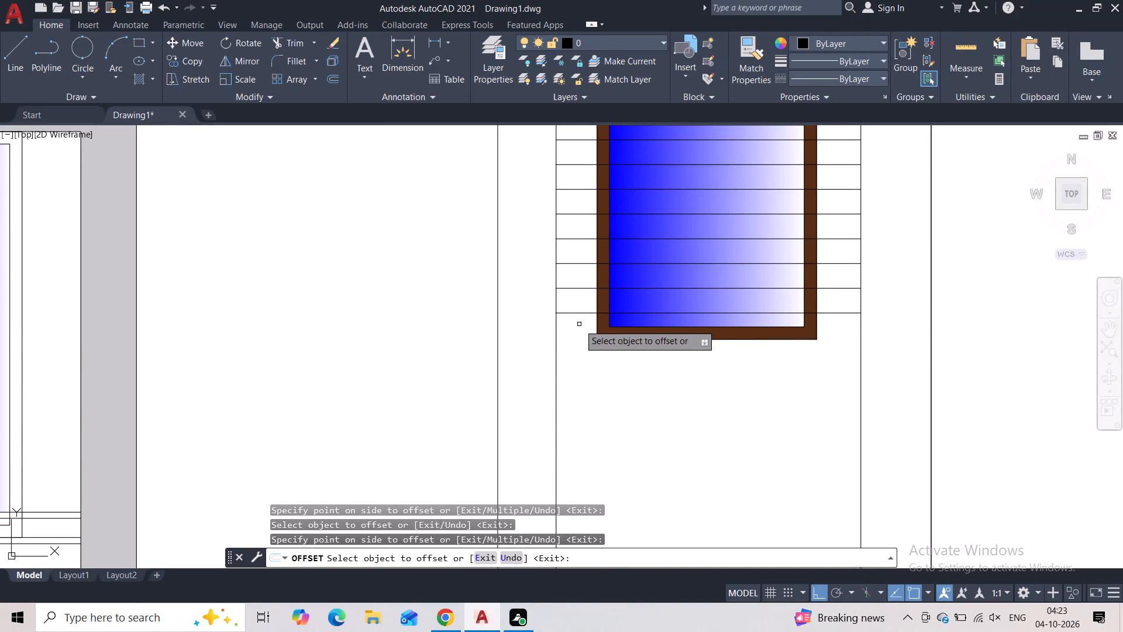
{"action": "left_click", "coordinate": [579, 314]}
{"action": "left_click", "coordinate": [579, 354]}
{"action": "left_click", "coordinate": [578, 338]}
{"action": "left_click", "coordinate": [578, 372]}
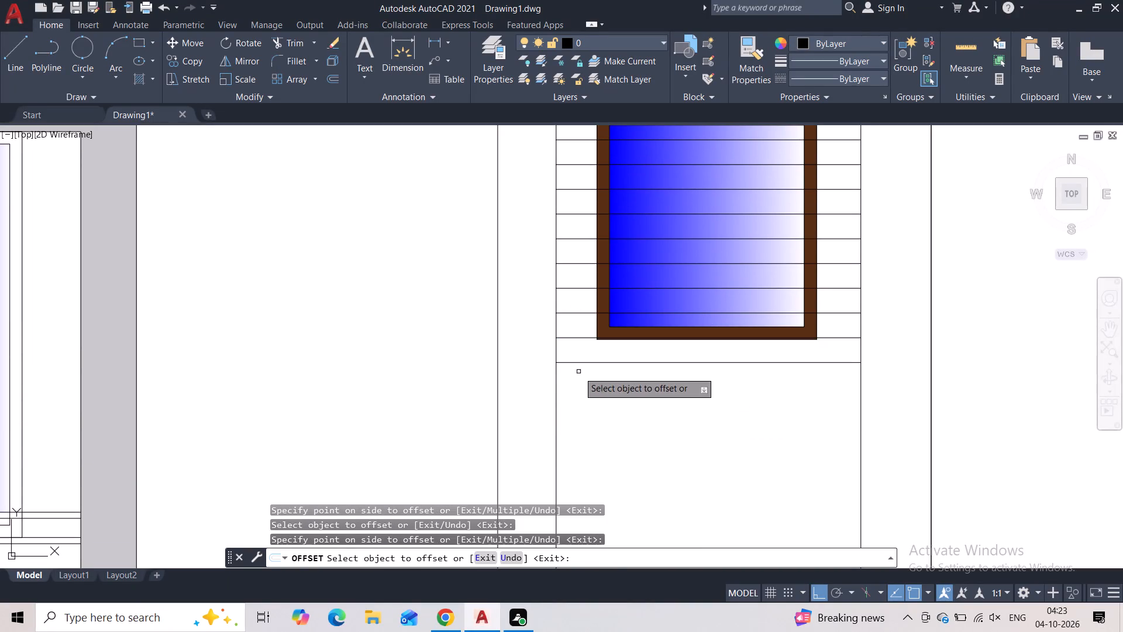
{"action": "left_click", "coordinate": [580, 363]}
{"action": "left_click", "coordinate": [580, 400]}
Continue the 4" panel lines down the blank area below the tower window, carrying the series four spacings lower.
{"action": "left_click", "coordinate": [580, 385]}
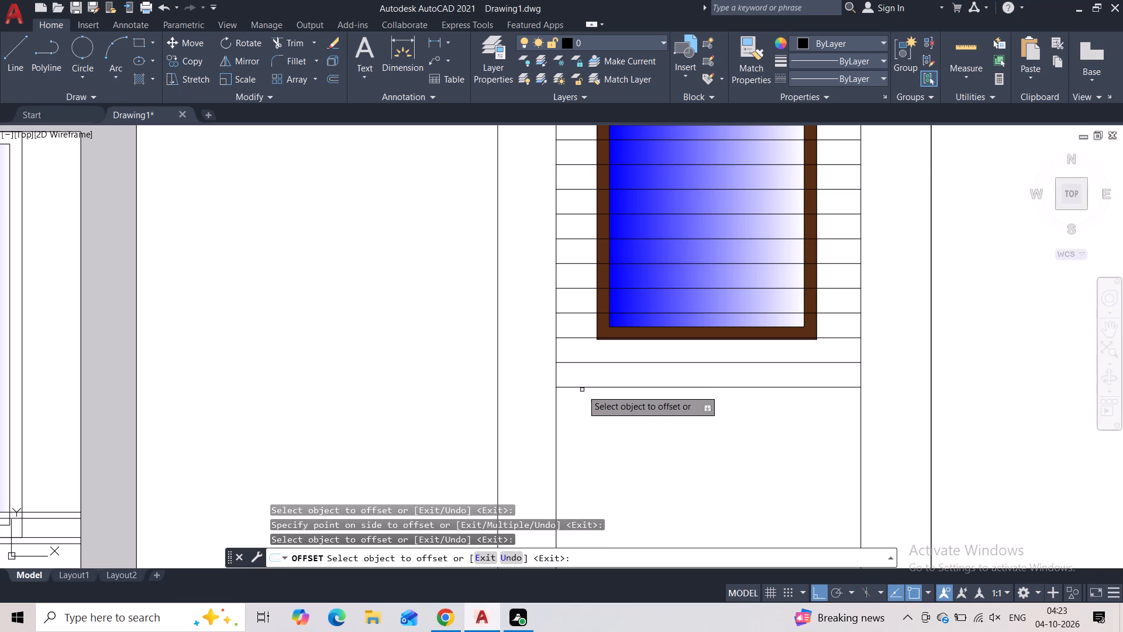
{"action": "left_click", "coordinate": [582, 390]}
{"action": "left_click", "coordinate": [582, 386]}
{"action": "left_click", "coordinate": [584, 404]}
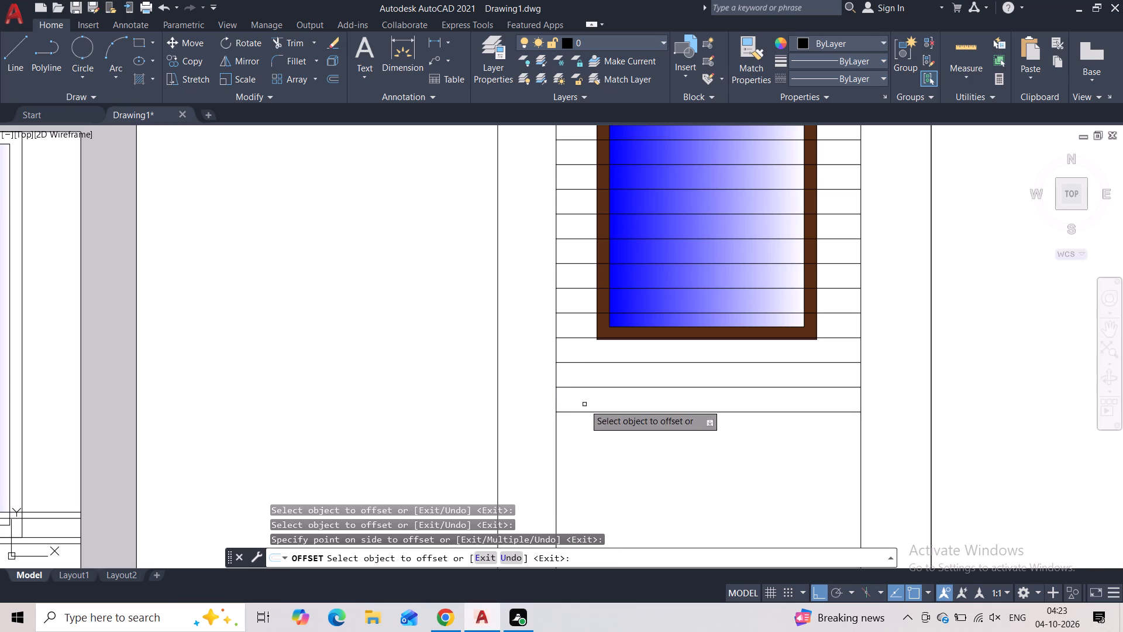
{"action": "left_click", "coordinate": [584, 411]}
{"action": "left_click", "coordinate": [580, 429]}
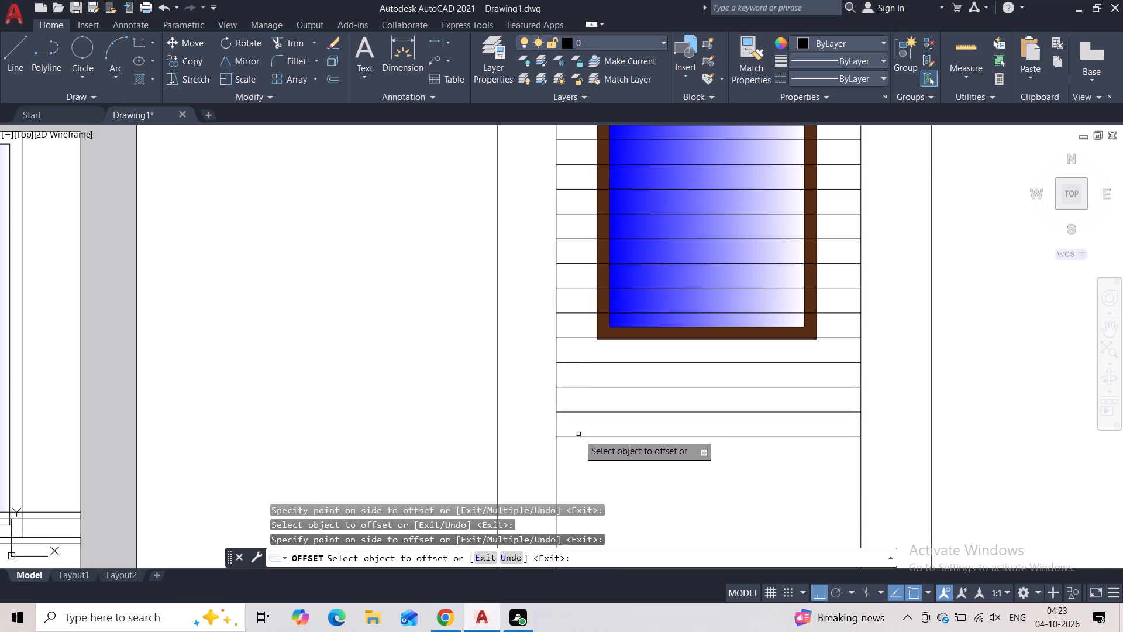
{"action": "left_click", "coordinate": [578, 437]}
{"action": "left_click", "coordinate": [577, 444]}
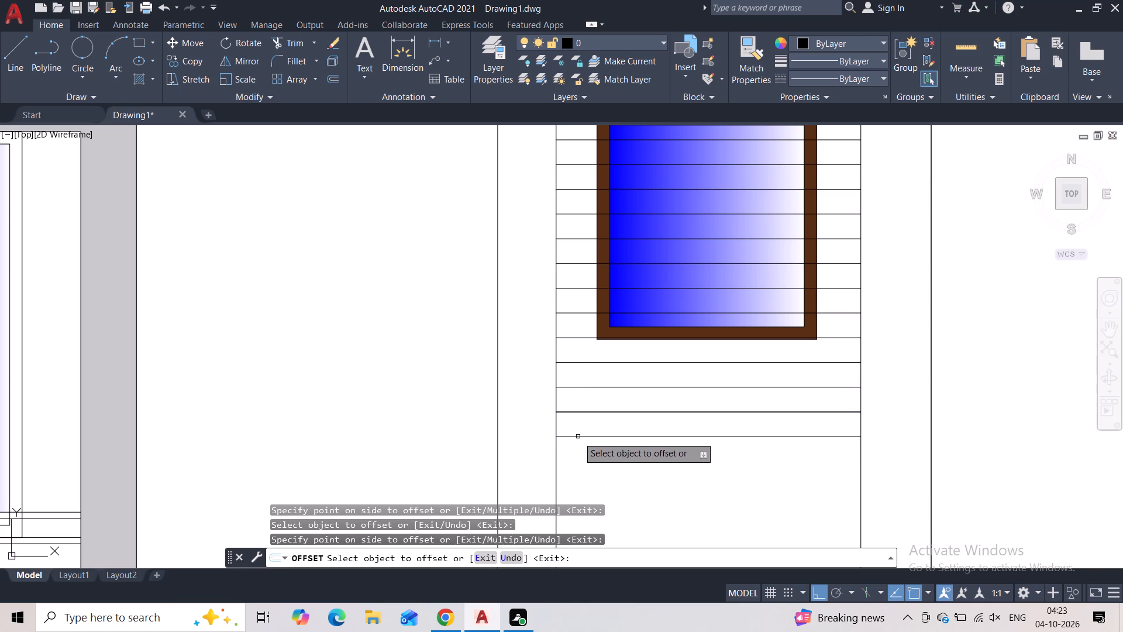
{"action": "left_click", "coordinate": [578, 437]}
{"action": "left_click", "coordinate": [580, 468]}
{"action": "left_click", "coordinate": [580, 461]}
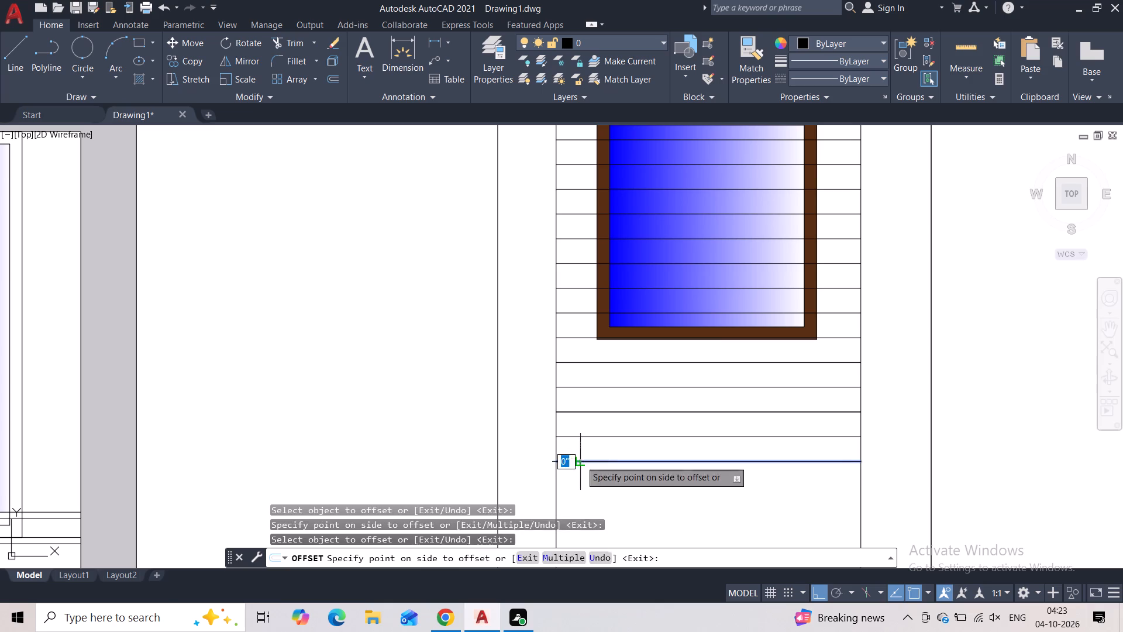
{"action": "left_click", "coordinate": [580, 482]}
Offset the lowest panel line downward four more times at 4" spacing to reach the bottom of the right tower panel.
{"action": "middle_click_drag", "start_coordinate": [580, 475], "coordinate": [569, 363]}
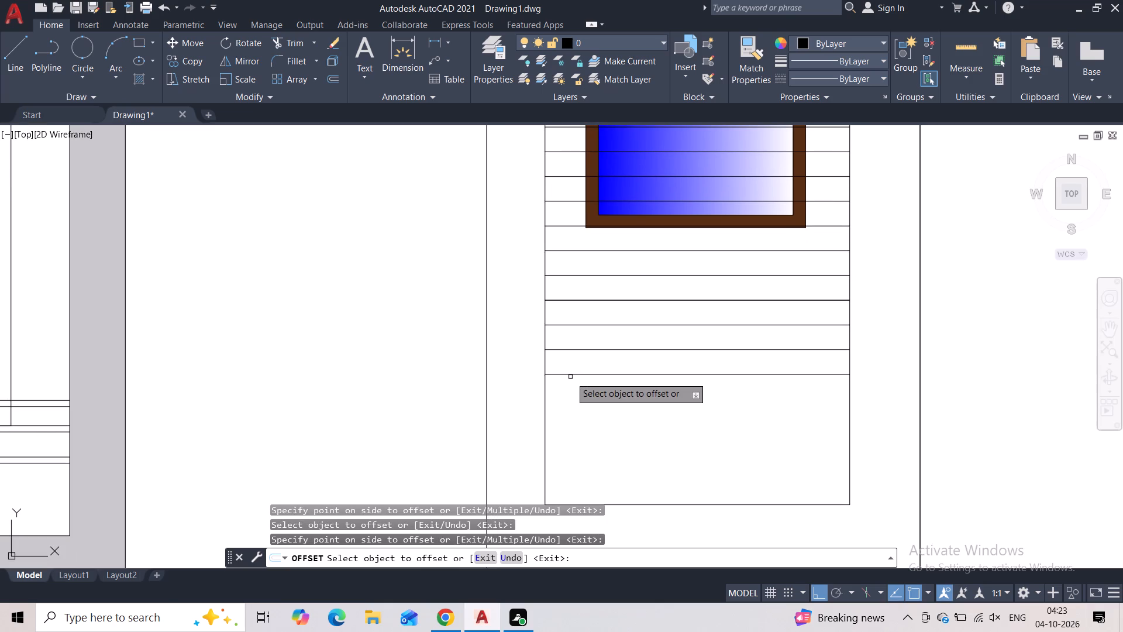
{"action": "left_click", "coordinate": [570, 377]}
{"action": "left_click", "coordinate": [572, 375]}
{"action": "left_click", "coordinate": [570, 401]}
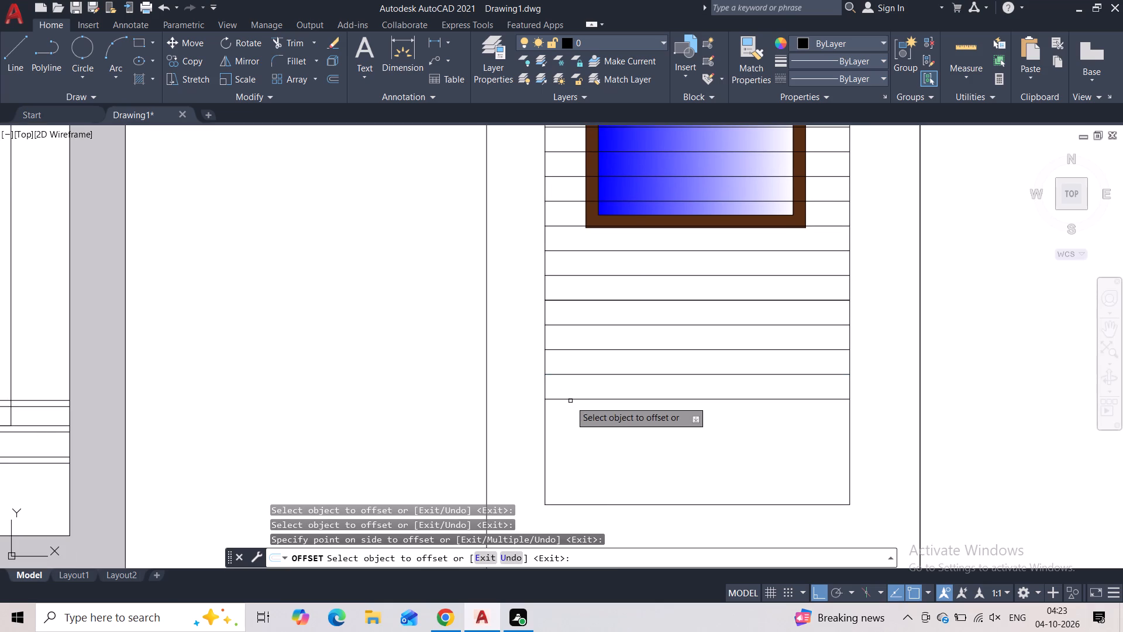
{"action": "left_click", "coordinate": [571, 399]}
{"action": "left_click", "coordinate": [573, 418]}
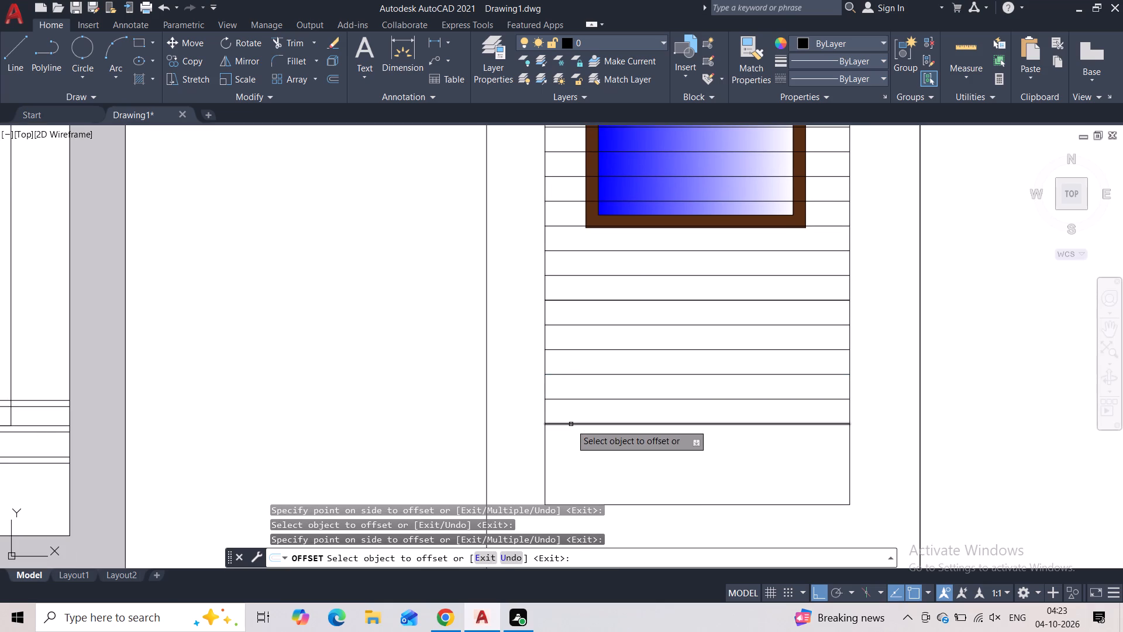
{"action": "left_click", "coordinate": [571, 424]}
{"action": "left_click", "coordinate": [570, 437]}
{"action": "left_click", "coordinate": [566, 446]}
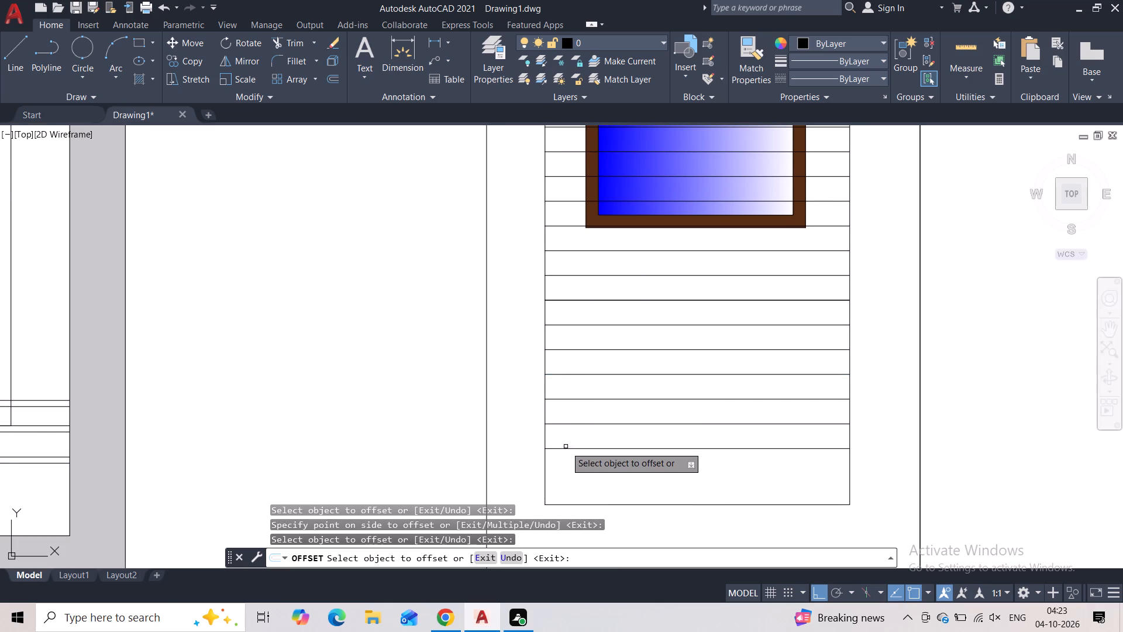
{"action": "left_click", "coordinate": [566, 449]}
{"action": "left_click", "coordinate": [565, 457]}
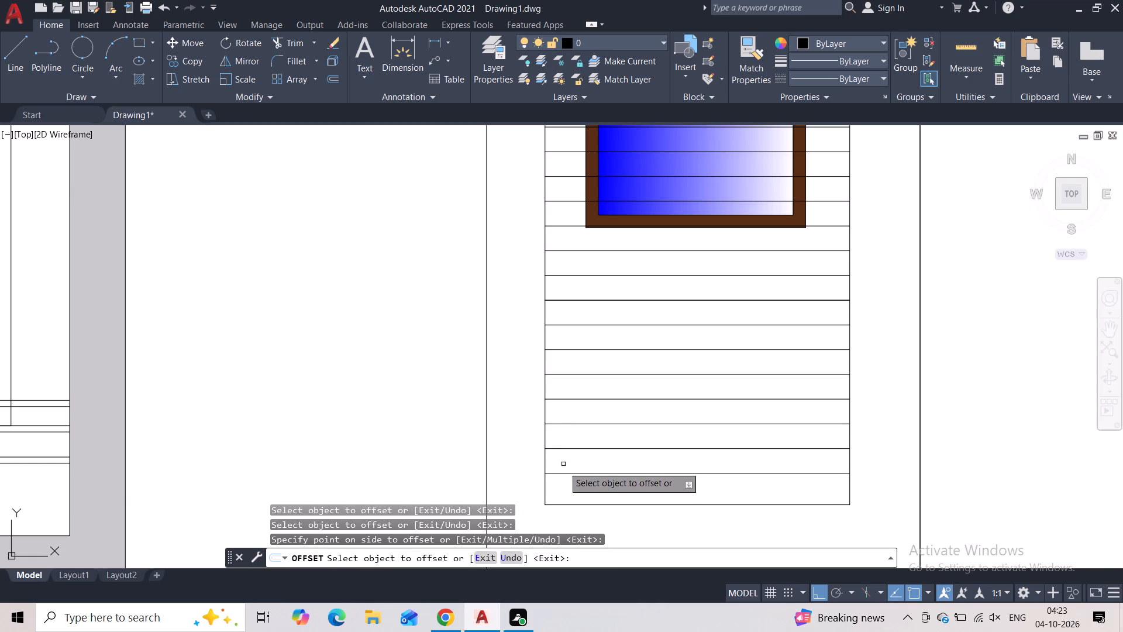
{"action": "key", "text": "Escape"}
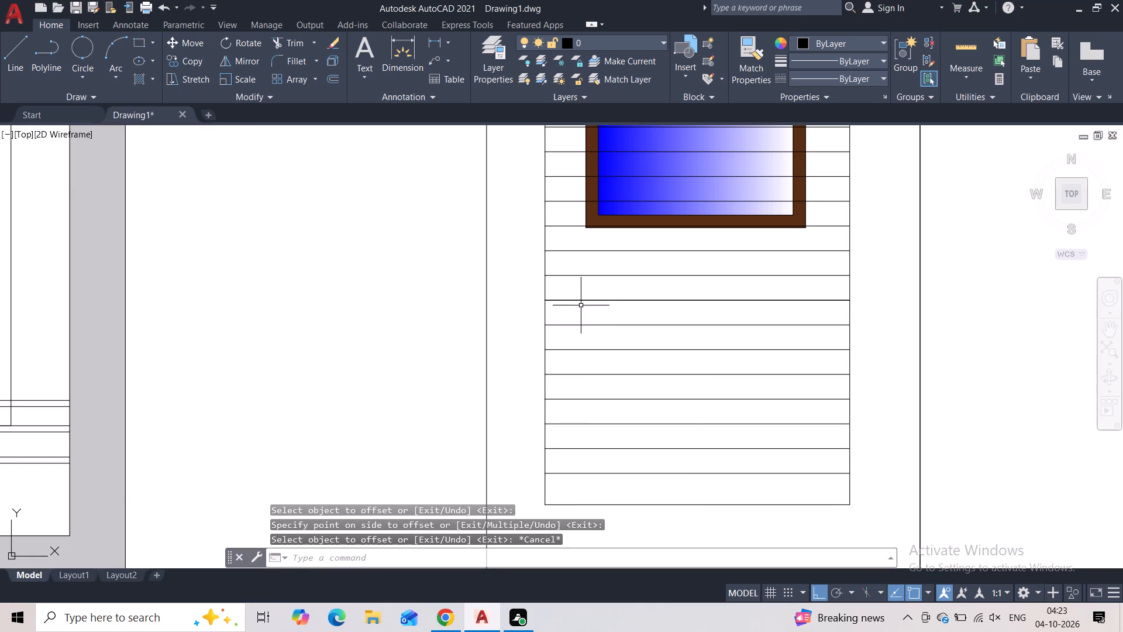
Erase the duplicate line overlapping the third panel line below the right tower window.
{"action": "left_click", "coordinate": [581, 302]}
{"action": "key", "text": "Delete"}
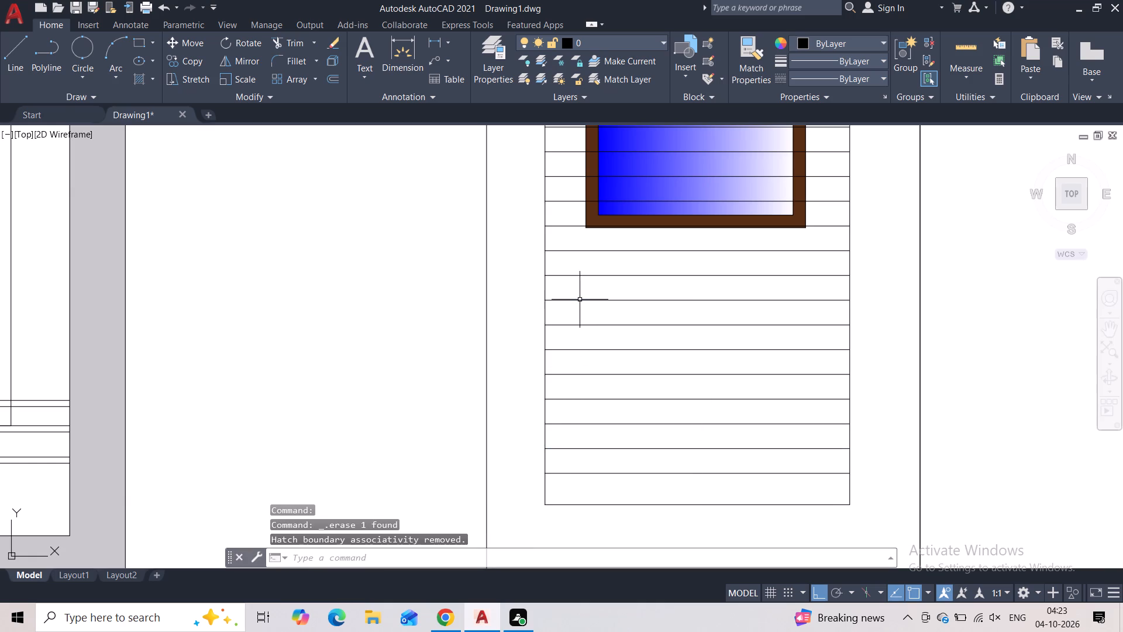
Erase the duplicate line that makes one line look thicker in the lower part of the left tower's panel.
{"action": "scroll", "coordinate": [451, 263], "scroll_direction": "down", "scroll_amount": 2}
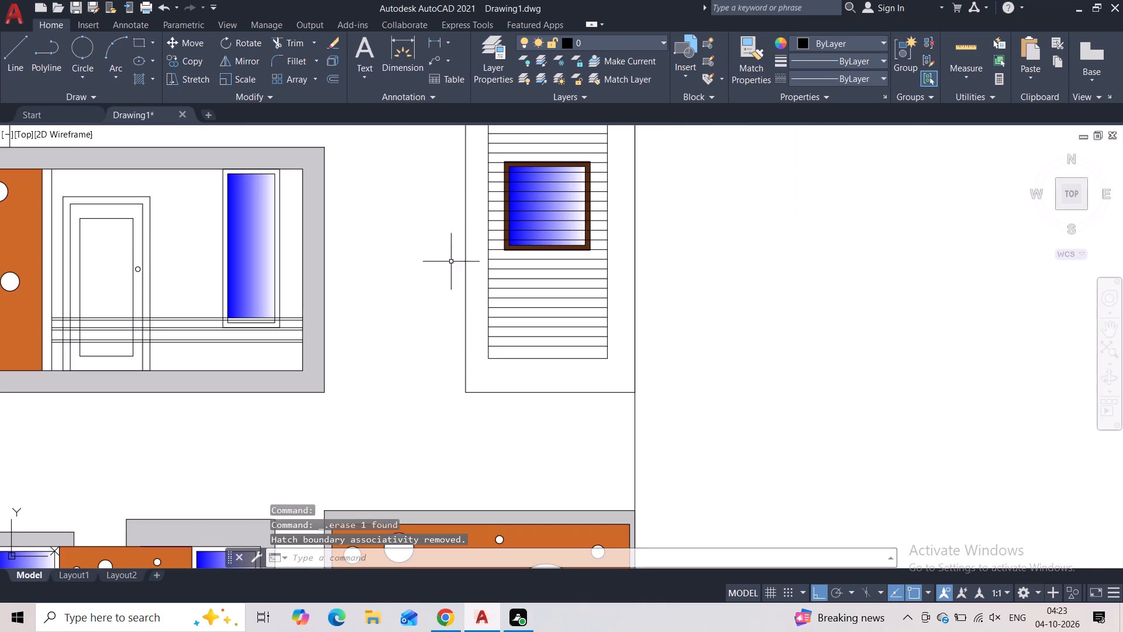
{"action": "middle_click_drag", "start_coordinate": [436, 222], "coordinate": [430, 359]}
{"action": "scroll", "coordinate": [415, 348], "scroll_direction": "down", "scroll_amount": 2}
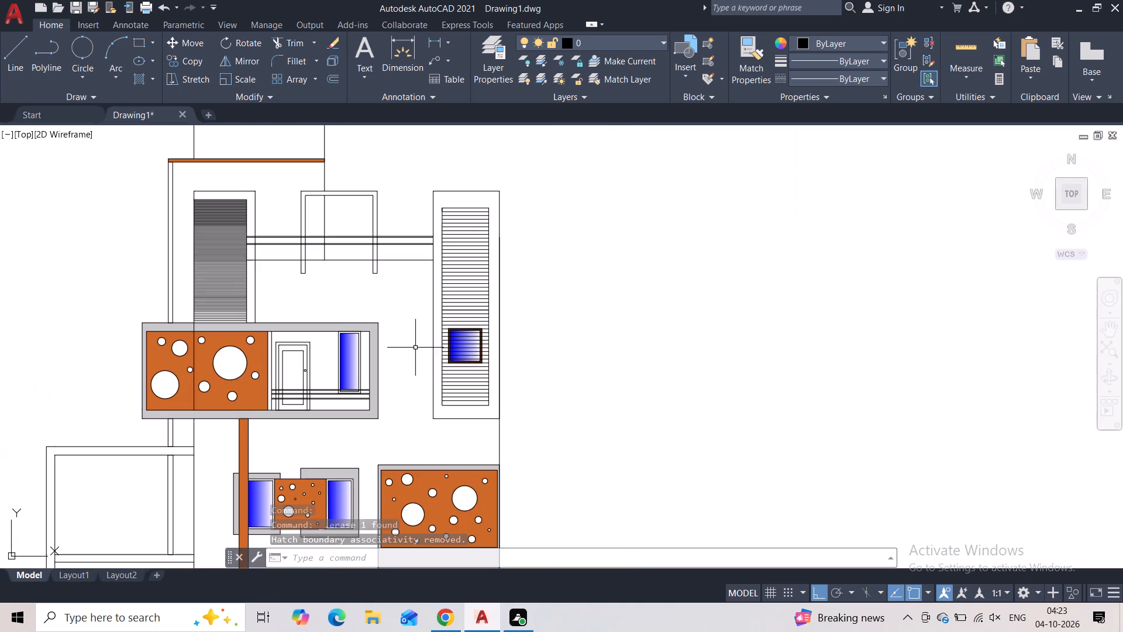
{"action": "scroll", "coordinate": [222, 271], "scroll_direction": "up", "scroll_amount": 2}
{"action": "scroll", "coordinate": [205, 333], "scroll_direction": "up", "scroll_amount": 4}
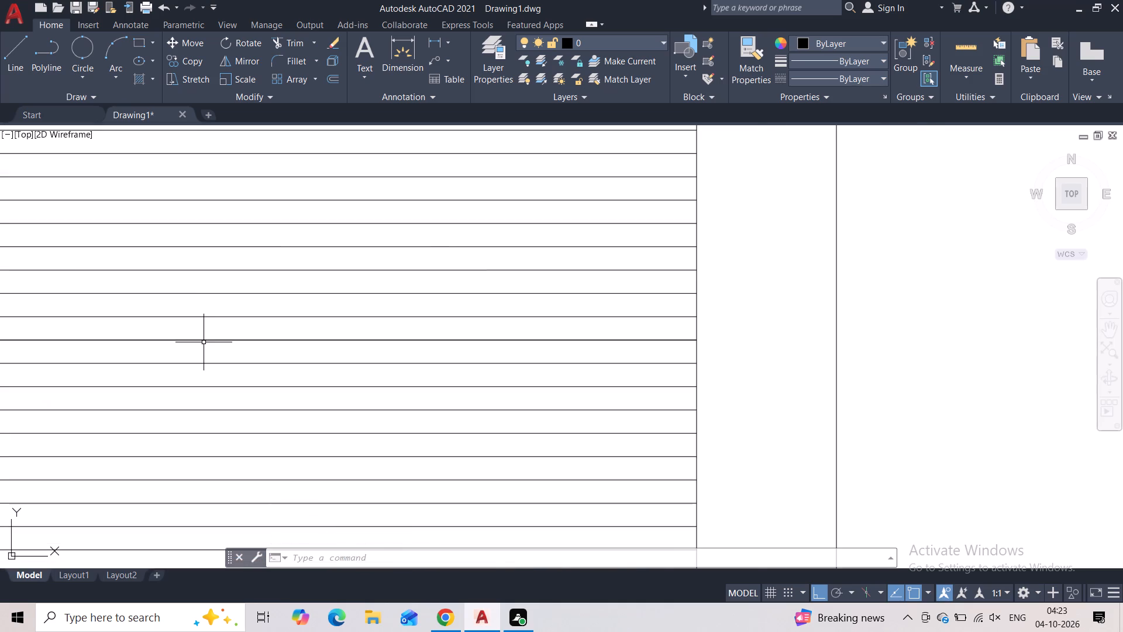
{"action": "left_click", "coordinate": [204, 342]}
{"action": "left_click", "coordinate": [204, 341]}
{"action": "left_click", "coordinate": [204, 341]}
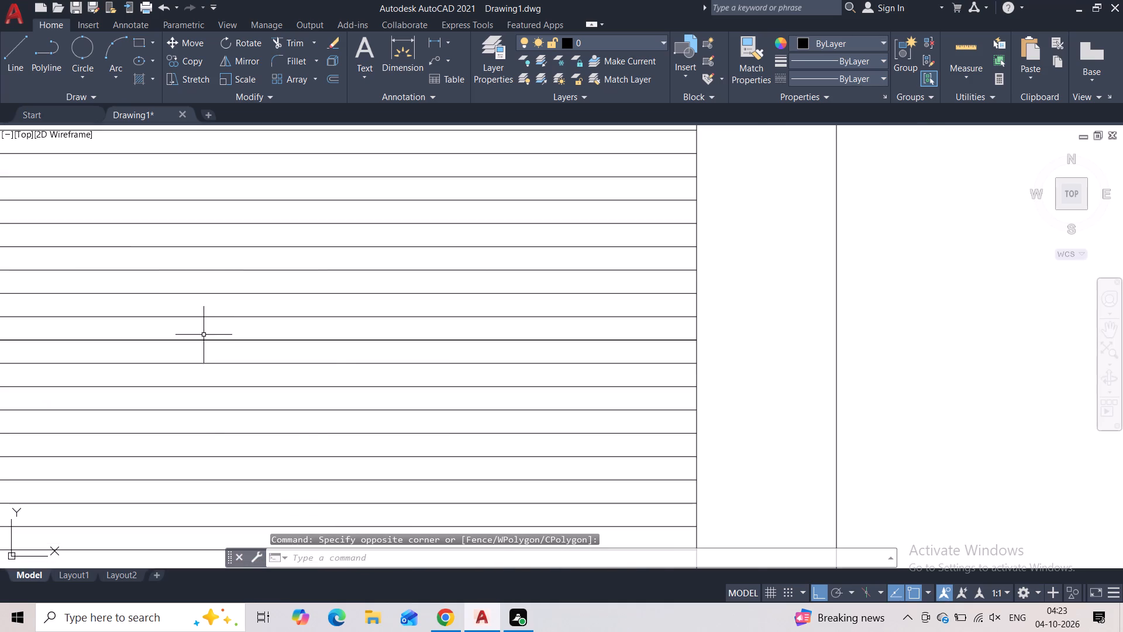
{"action": "left_click", "coordinate": [202, 339]}
{"action": "key", "text": "Delete"}
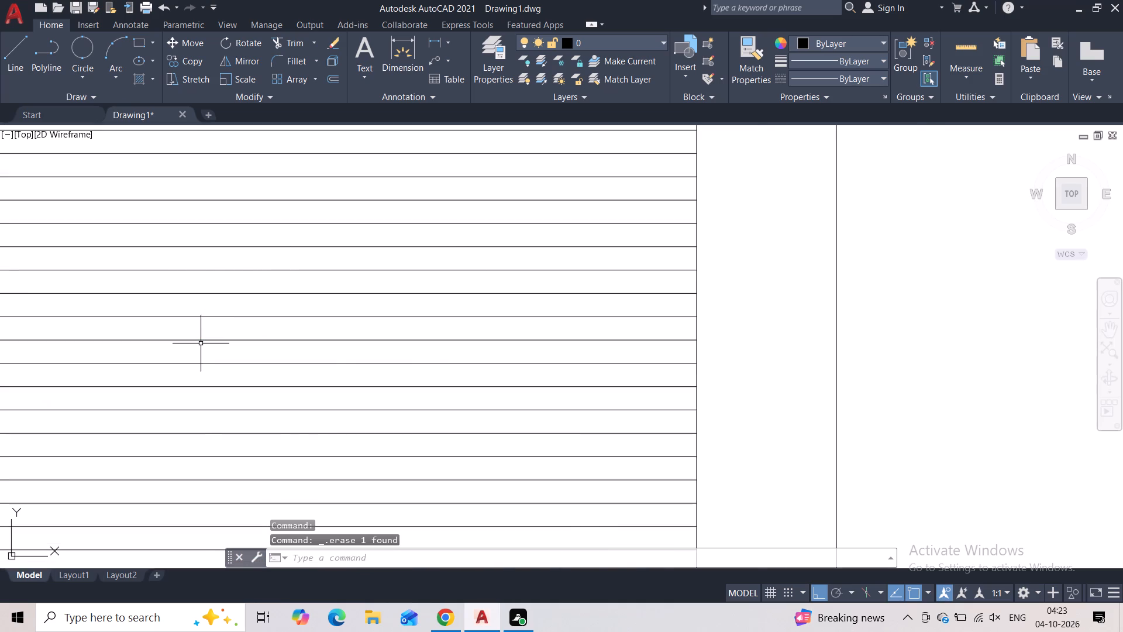
Hatch both upper horizontal rails solid in ByLayer colour, from the left tower across to the far post of the middle frame.
{"action": "scroll", "coordinate": [199, 344], "scroll_direction": "down", "scroll_amount": 4}
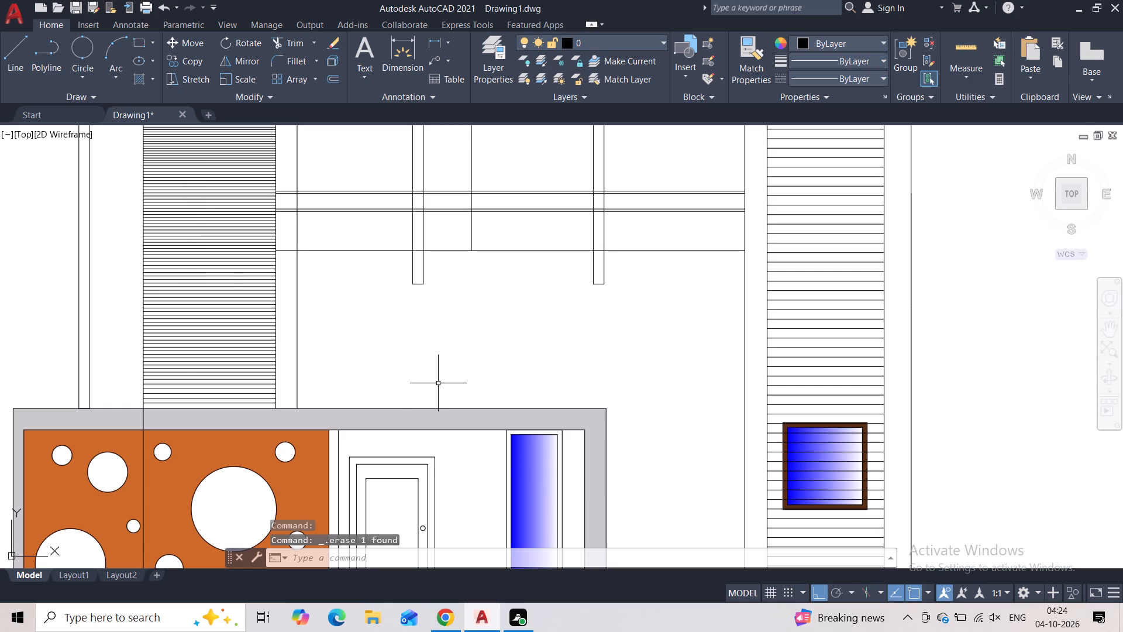
{"action": "scroll", "coordinate": [441, 383], "scroll_direction": "down", "scroll_amount": 1}
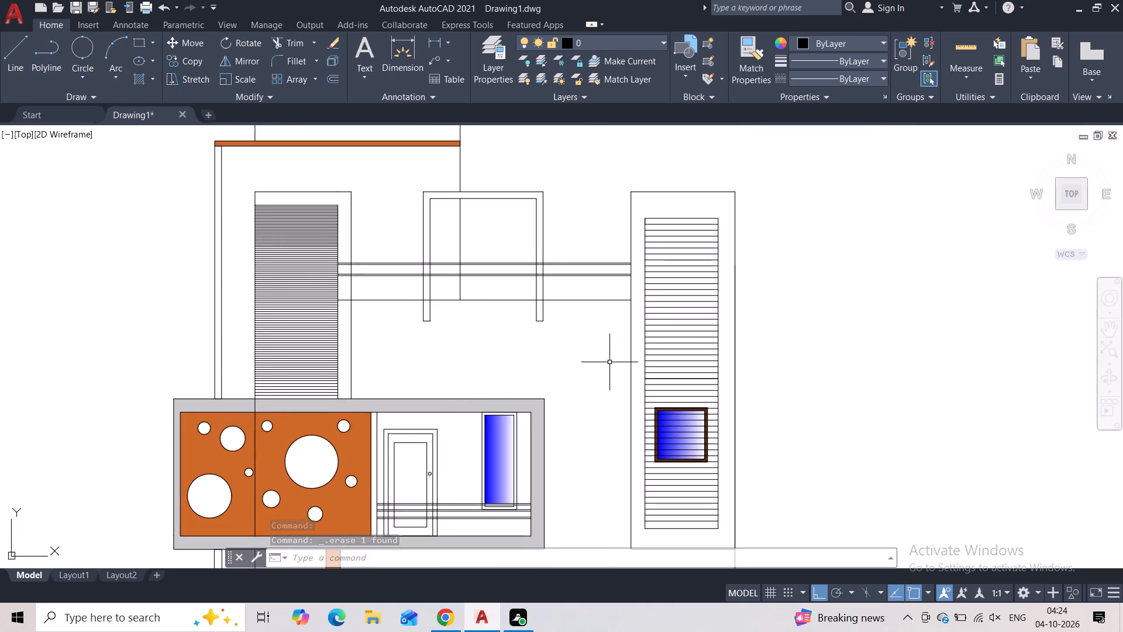
{"action": "middle_click_drag", "start_coordinate": [609, 364], "coordinate": [591, 296]}
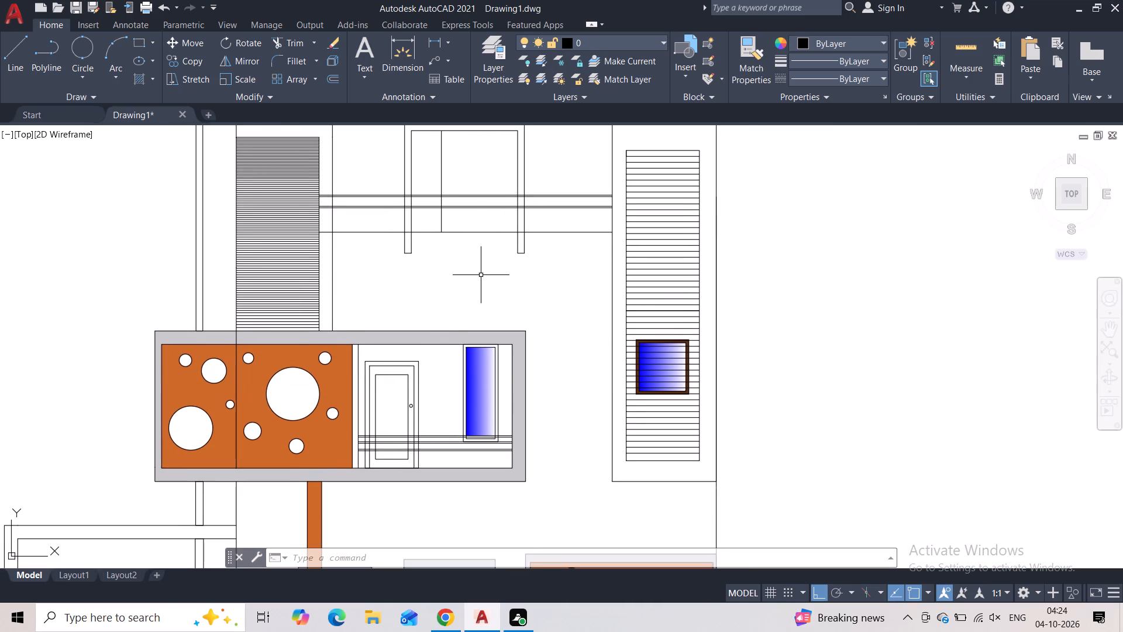
{"action": "key", "text": "h"}
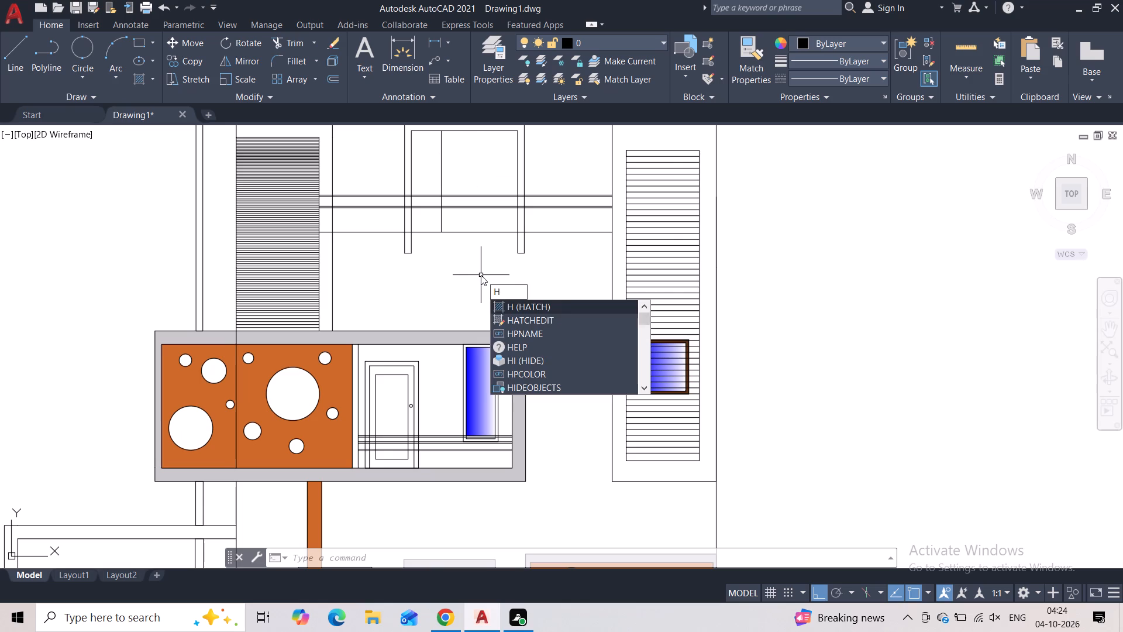
{"action": "left_click", "coordinate": [510, 306]}
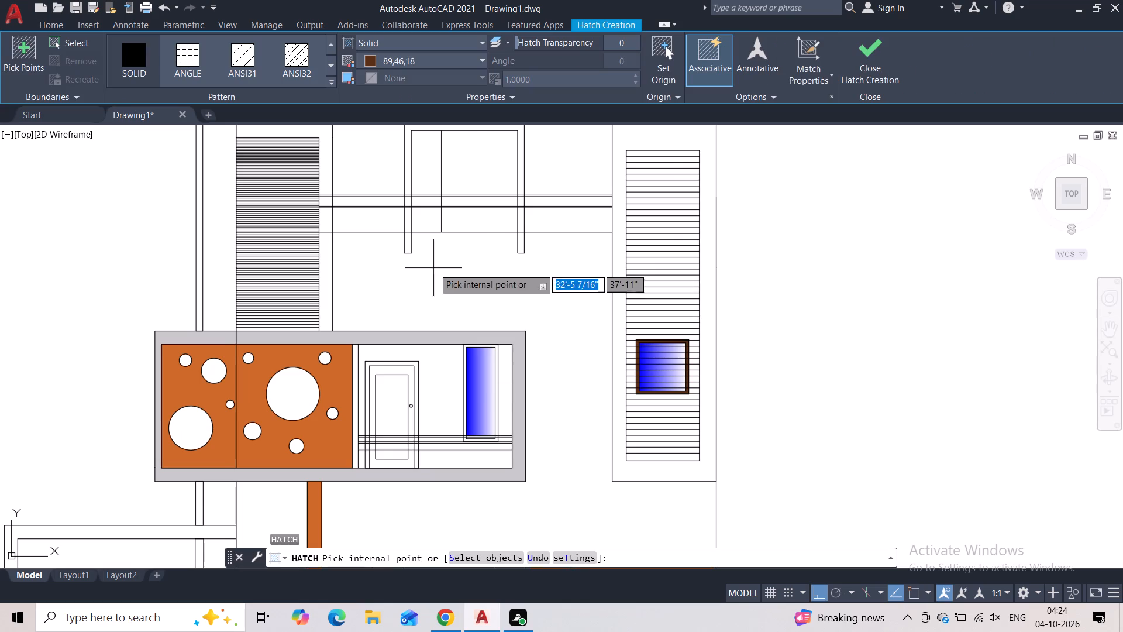
{"action": "left_click", "coordinate": [394, 57]}
{"action": "left_click", "coordinate": [390, 79]}
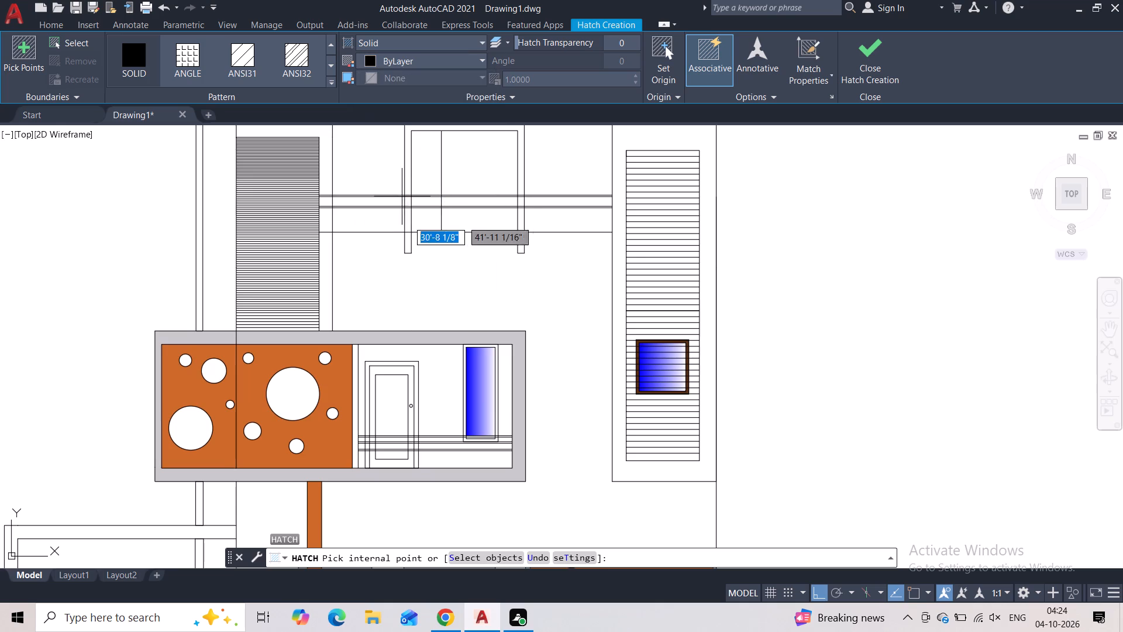
{"action": "scroll", "coordinate": [408, 224], "scroll_direction": "up", "scroll_amount": 3}
{"action": "left_click", "coordinate": [367, 157]}
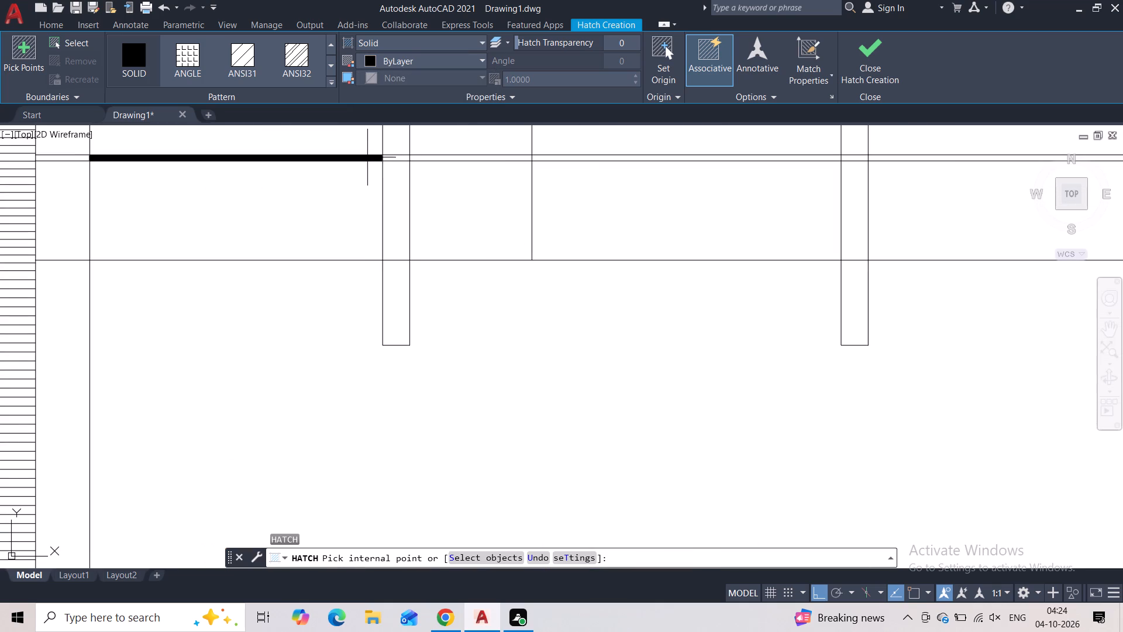
{"action": "left_click", "coordinate": [416, 159]}
{"action": "left_click", "coordinate": [541, 159]}
{"action": "middle_click_drag", "start_coordinate": [584, 208], "coordinate": [559, 339]}
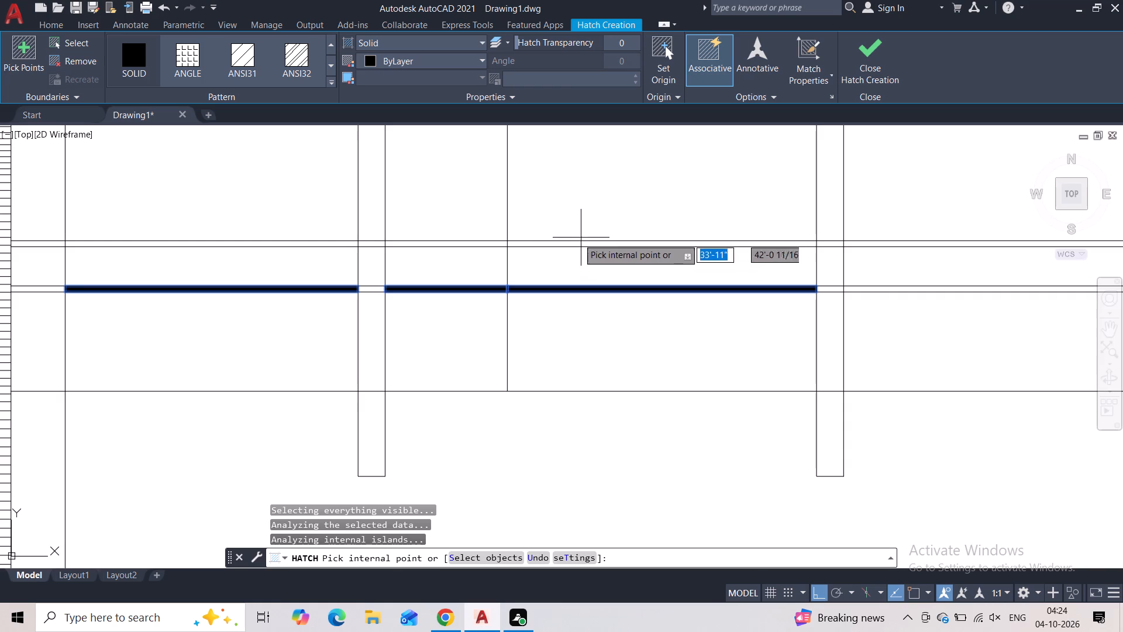
{"action": "left_click", "coordinate": [571, 246]}
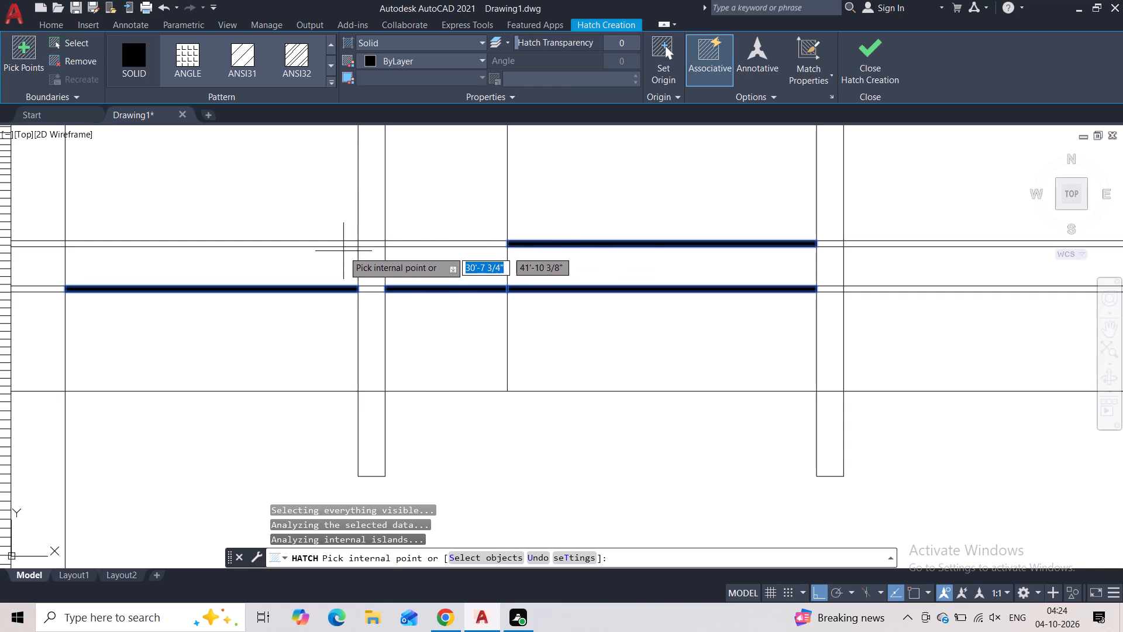
{"action": "left_click", "coordinate": [329, 242]}
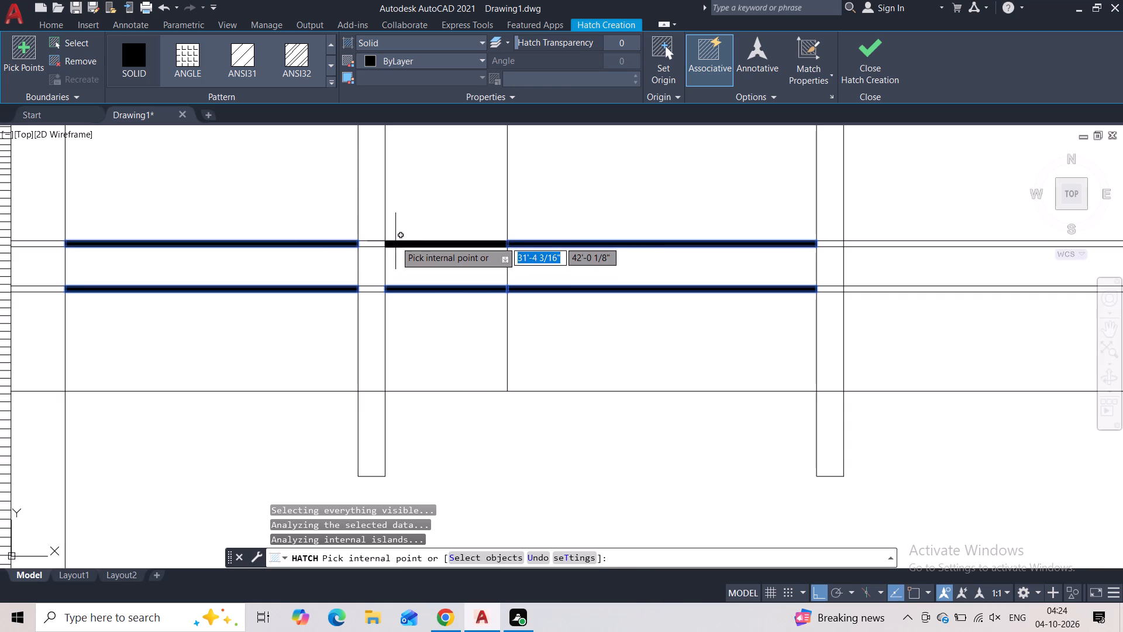
{"action": "left_click", "coordinate": [395, 241]}
Add the two rail segments between the middle frame and the right tower to the solid ByLayer hatch.
{"action": "scroll", "coordinate": [516, 242], "scroll_direction": "down", "scroll_amount": 2}
{"action": "scroll", "coordinate": [667, 249], "scroll_direction": "up", "scroll_amount": 1}
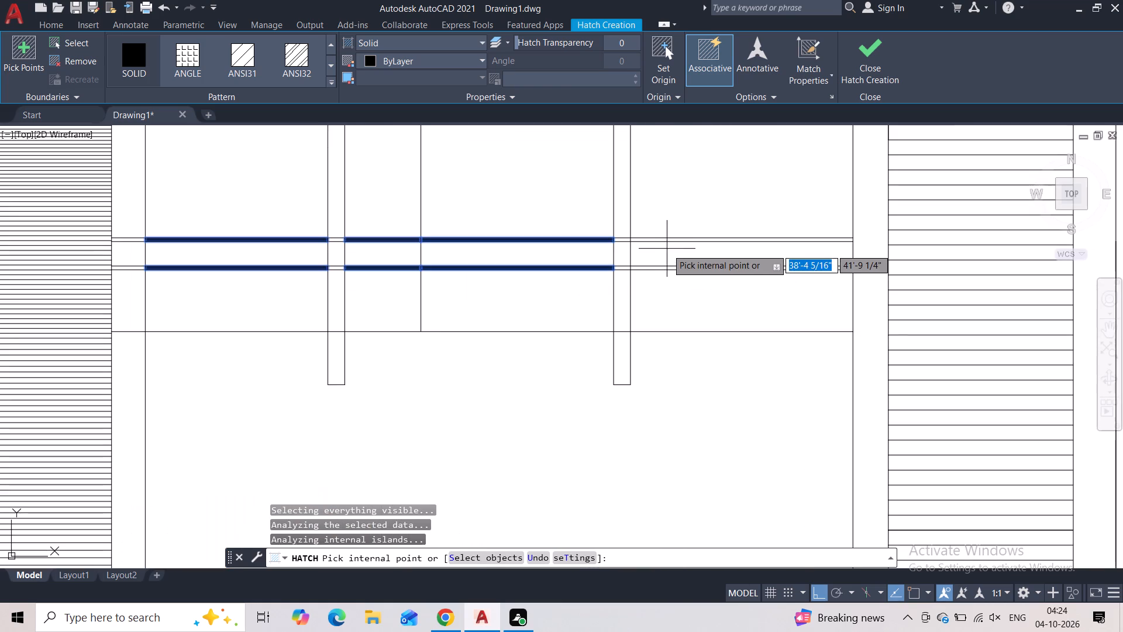
{"action": "scroll", "coordinate": [667, 244], "scroll_direction": "up", "scroll_amount": 2}
{"action": "left_click", "coordinate": [660, 233]}
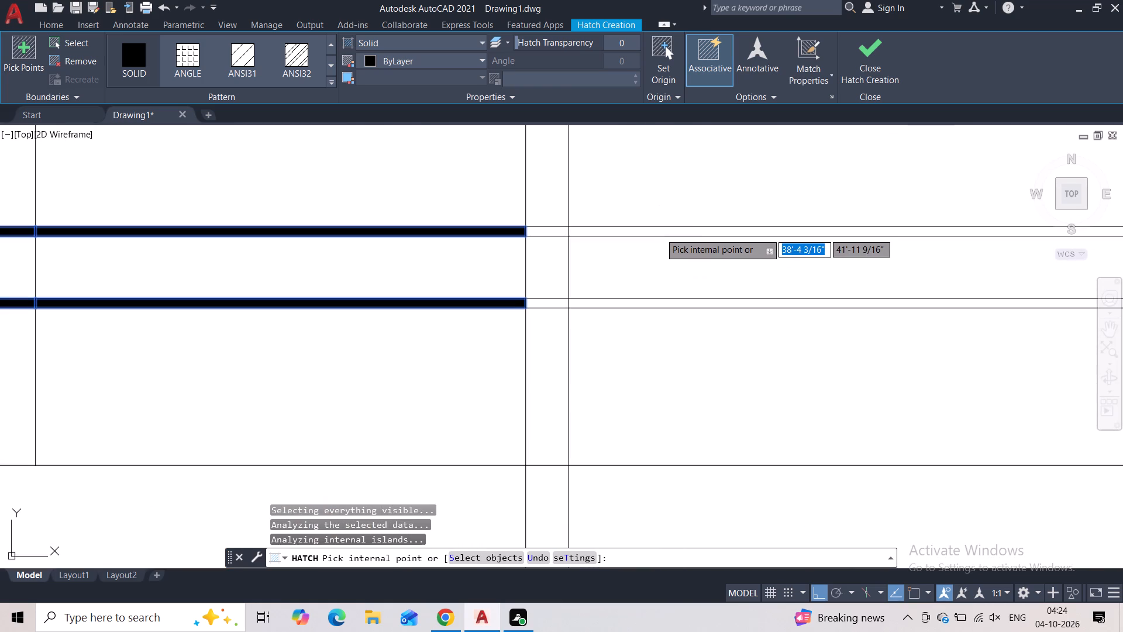
{"action": "left_click", "coordinate": [646, 304]}
{"action": "scroll", "coordinate": [632, 333], "scroll_direction": "down", "scroll_amount": 3}
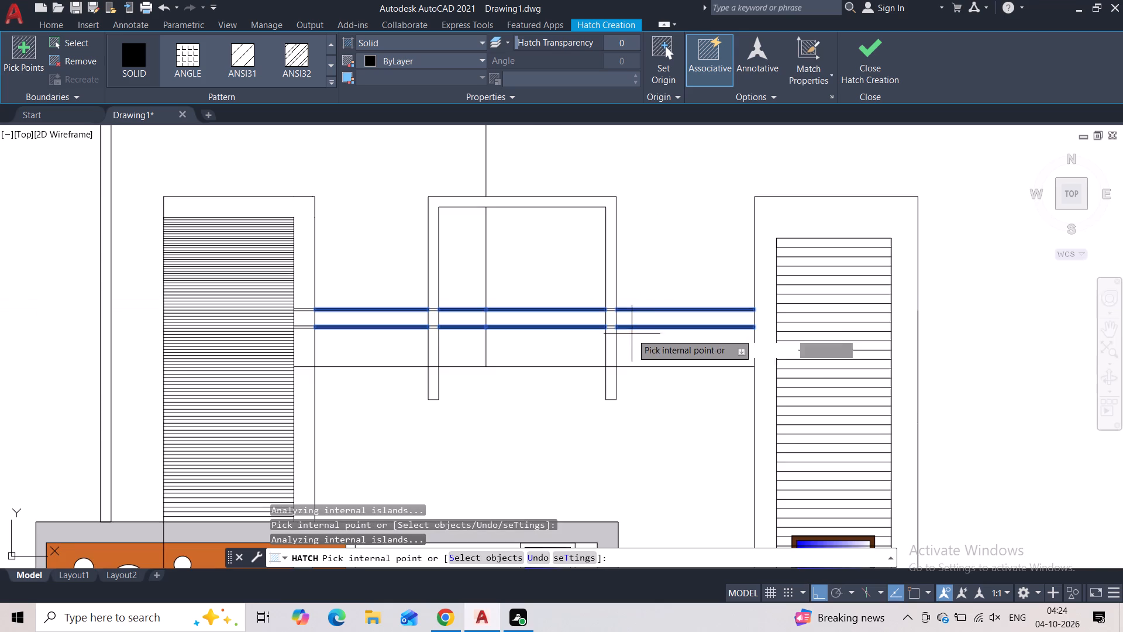
Add the three lower railing bars across the door and window to the solid ByLayer hatch, and finish the hatch.
{"action": "middle_click_drag", "start_coordinate": [542, 424], "coordinate": [504, 265]}
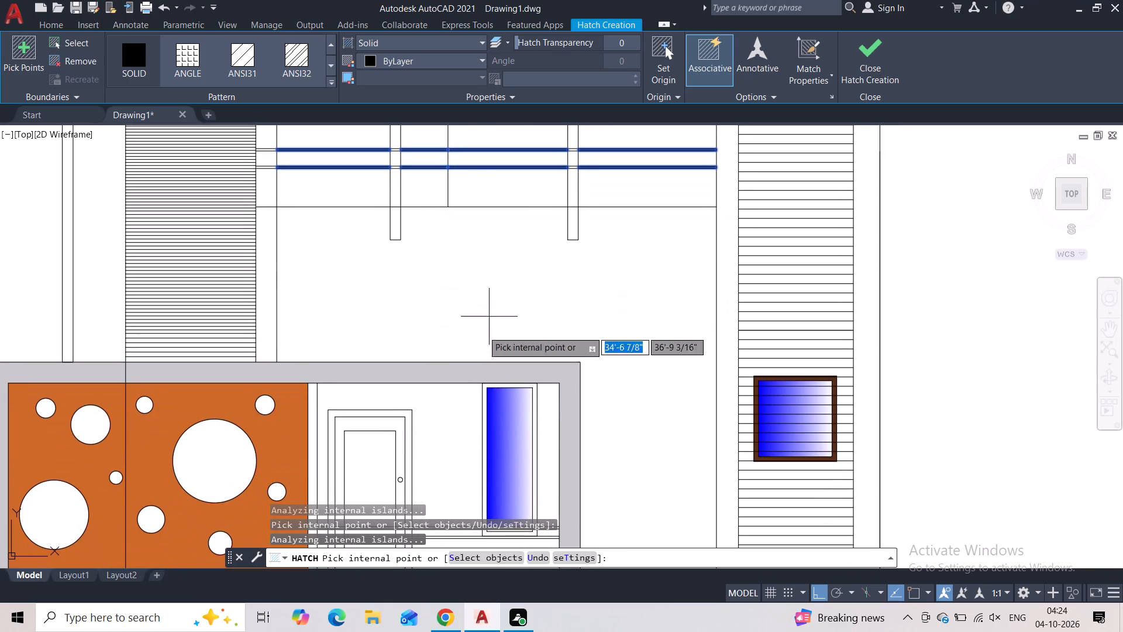
{"action": "middle_click_drag", "start_coordinate": [408, 418], "coordinate": [421, 224]}
{"action": "scroll", "coordinate": [440, 336], "scroll_direction": "up", "scroll_amount": 2}
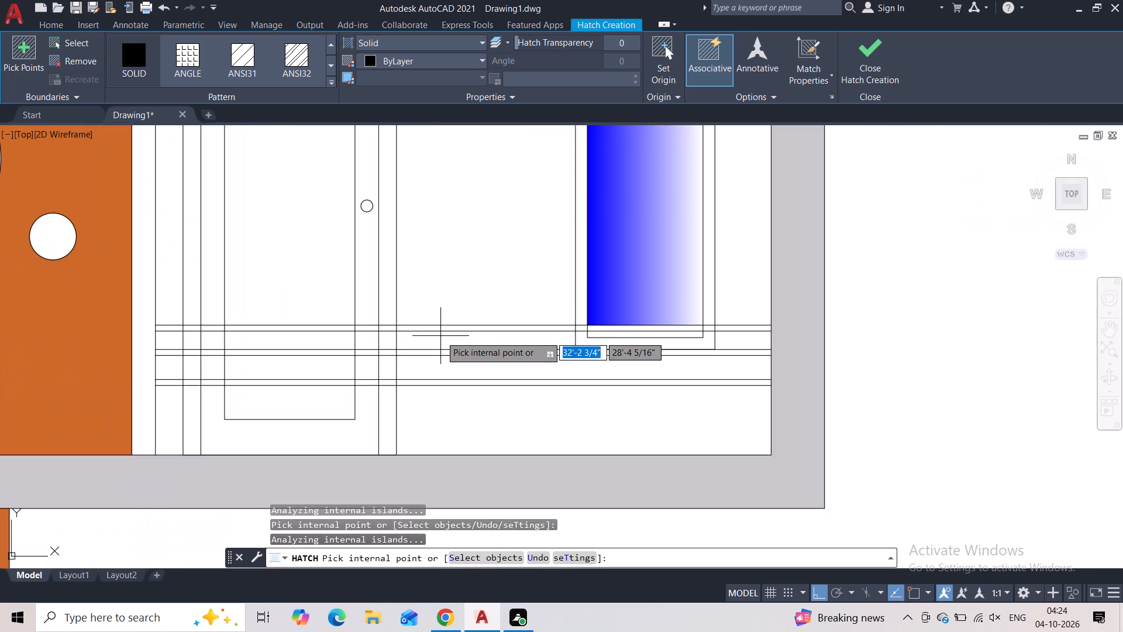
{"action": "scroll", "coordinate": [440, 332], "scroll_direction": "up", "scroll_amount": 2}
{"action": "left_click", "coordinate": [438, 321]}
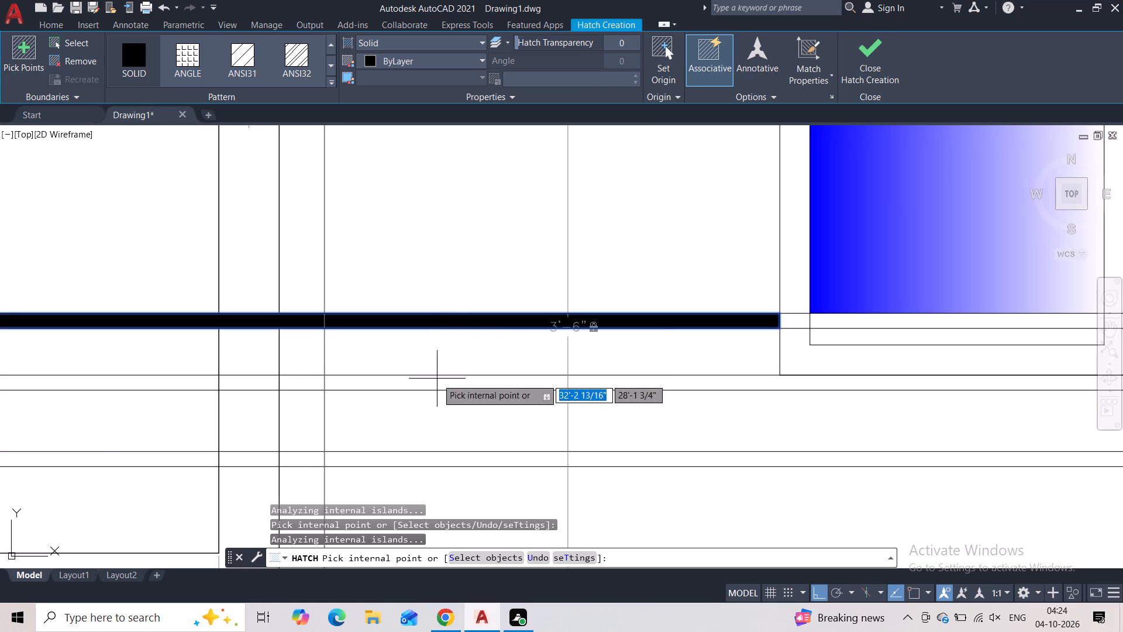
{"action": "left_click", "coordinate": [437, 379]}
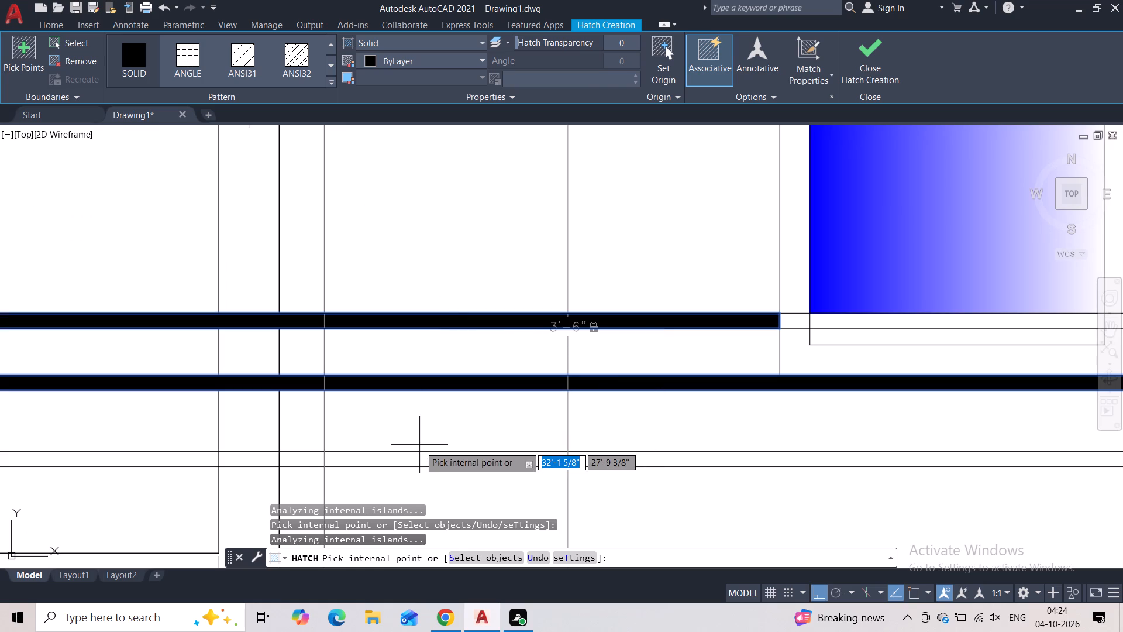
{"action": "left_click", "coordinate": [439, 462]}
{"action": "scroll", "coordinate": [473, 390], "scroll_direction": "down", "scroll_amount": 4}
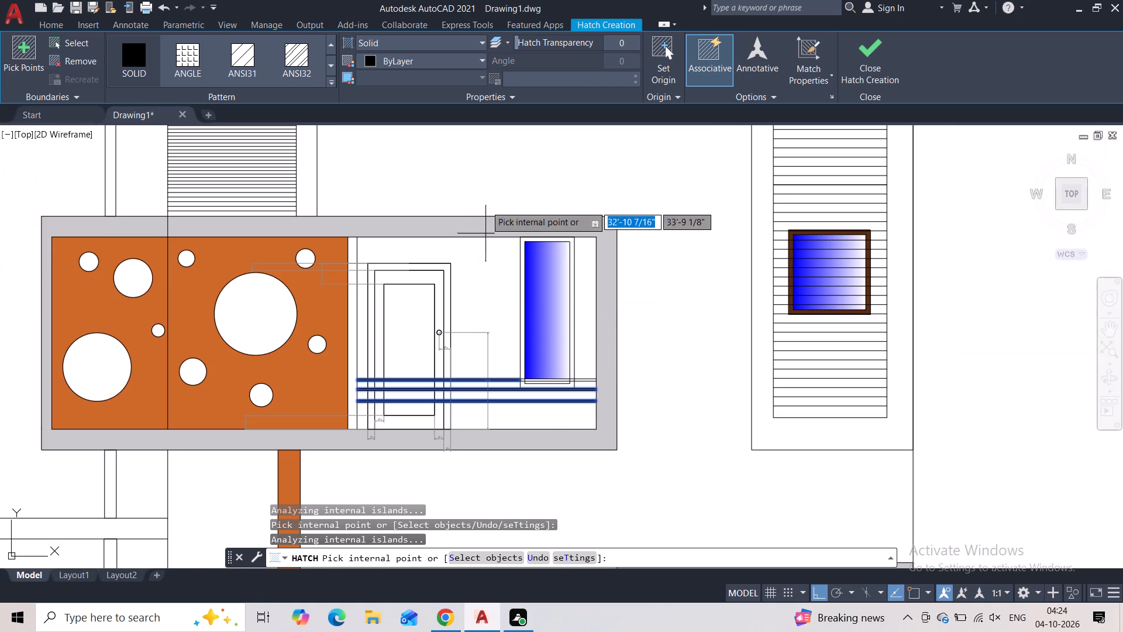
{"action": "left_click", "coordinate": [881, 71]}
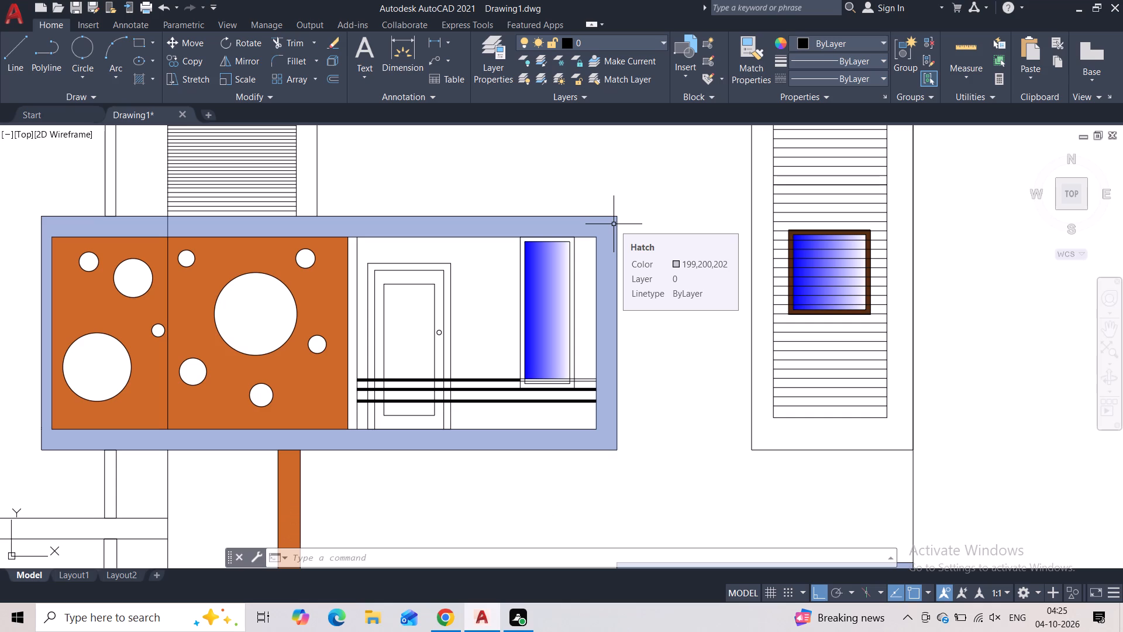
Trim away the rail lines crossing the middle frame's two posts and the left tower's border strip.
{"action": "middle_click_drag", "start_coordinate": [503, 273], "coordinate": [503, 273]}
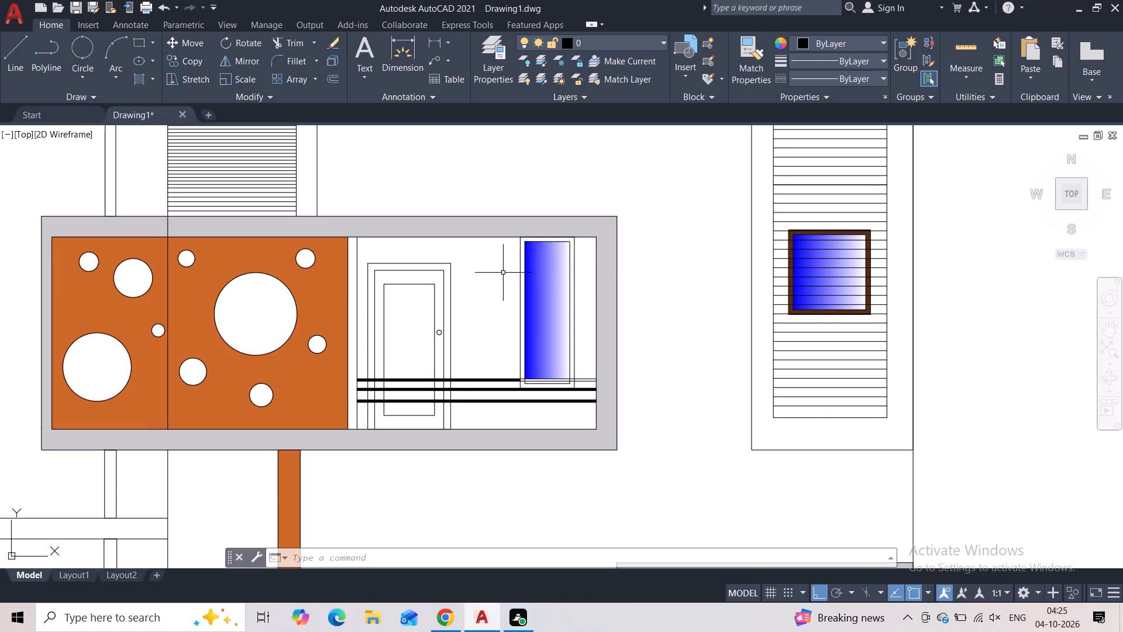
{"action": "middle_click_drag", "start_coordinate": [503, 273], "coordinate": [504, 438]}
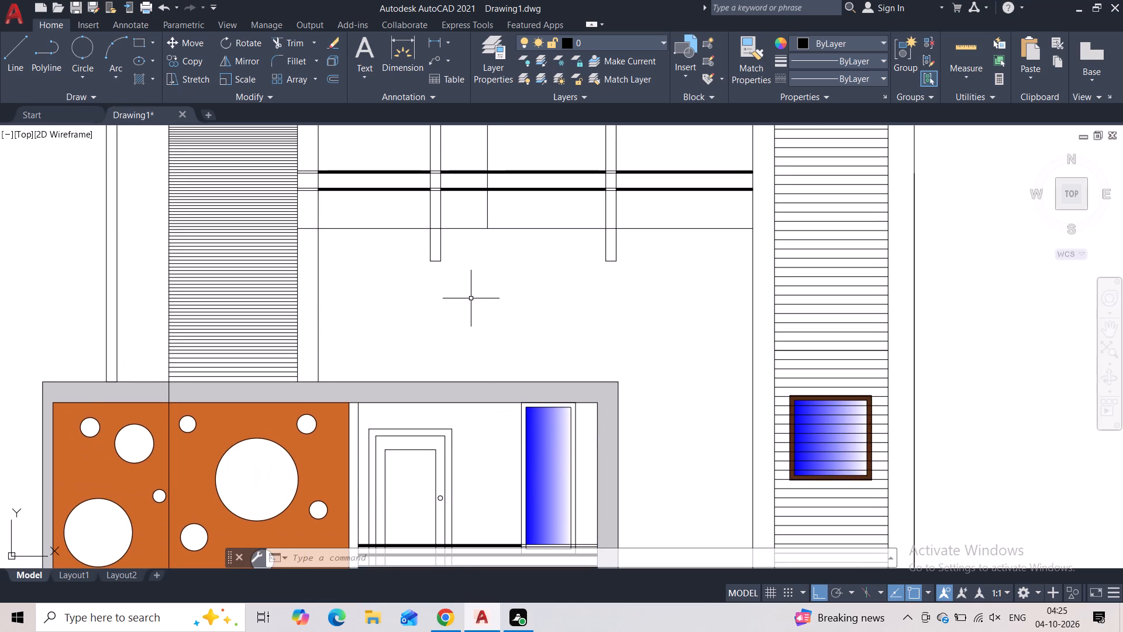
{"action": "middle_click_drag", "start_coordinate": [408, 254], "coordinate": [389, 368]}
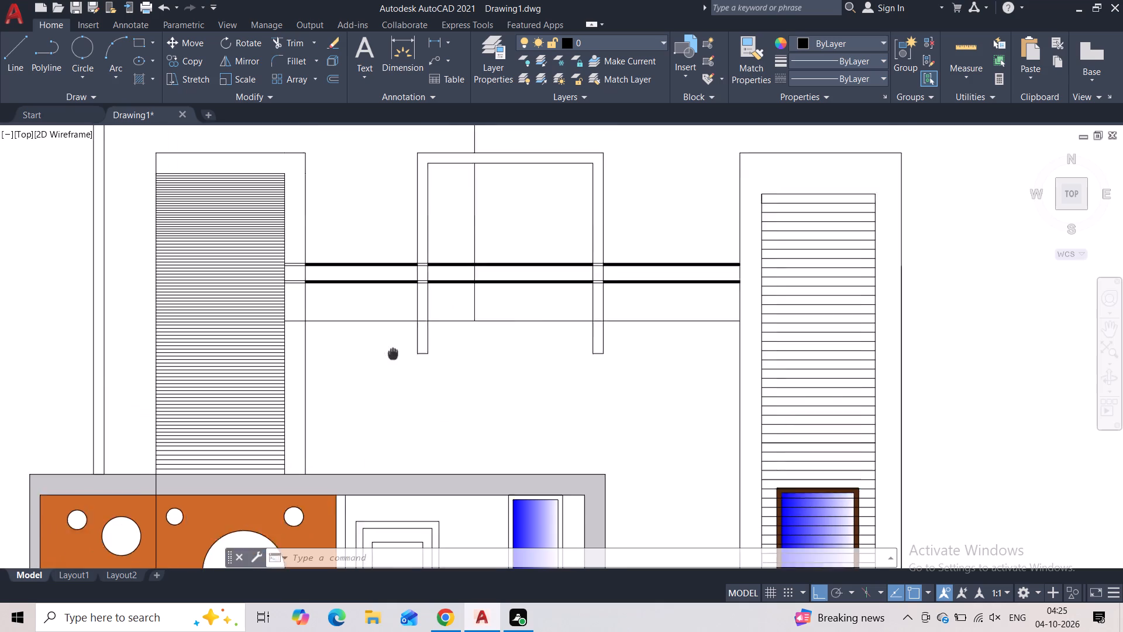
{"action": "middle_click_drag", "start_coordinate": [389, 368], "coordinate": [389, 367]}
{"action": "scroll", "coordinate": [429, 271], "scroll_direction": "up", "scroll_amount": 2}
{"action": "left_click", "coordinate": [291, 38]}
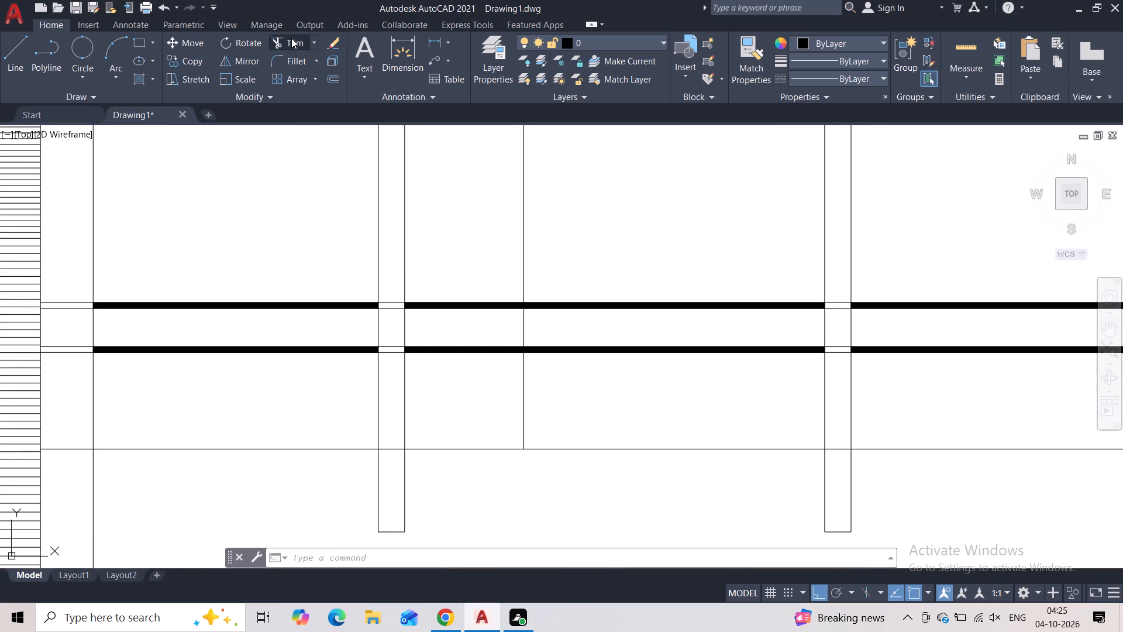
{"action": "left_click_drag", "start_coordinate": [388, 288], "coordinate": [391, 376]}
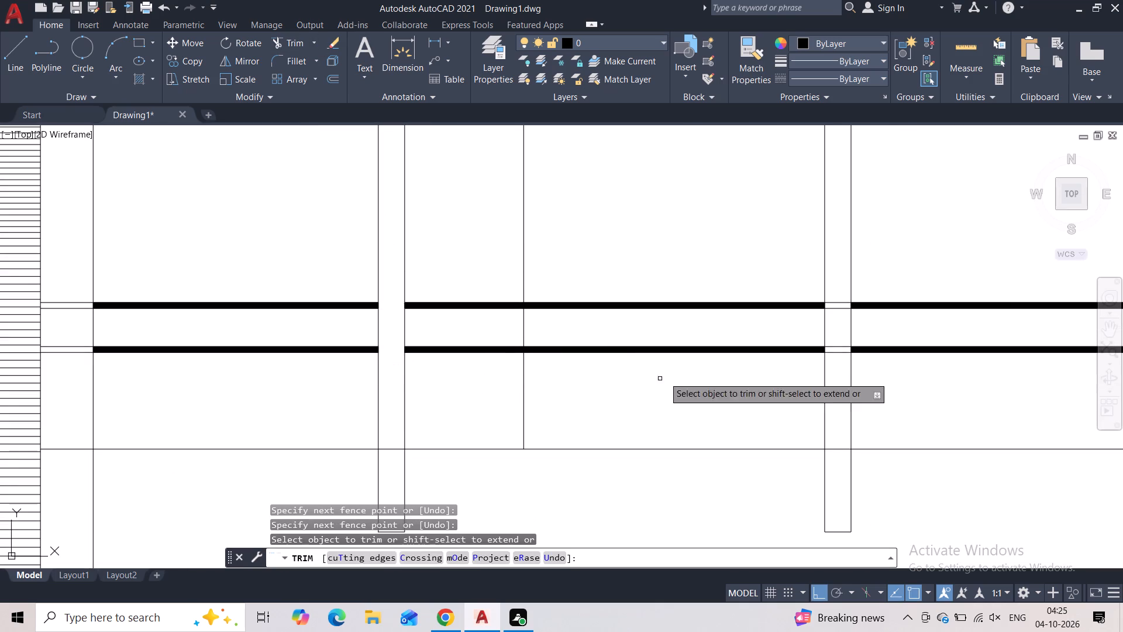
{"action": "left_click_drag", "start_coordinate": [840, 292], "coordinate": [843, 381]}
{"action": "scroll", "coordinate": [710, 363], "scroll_direction": "down", "scroll_amount": 2}
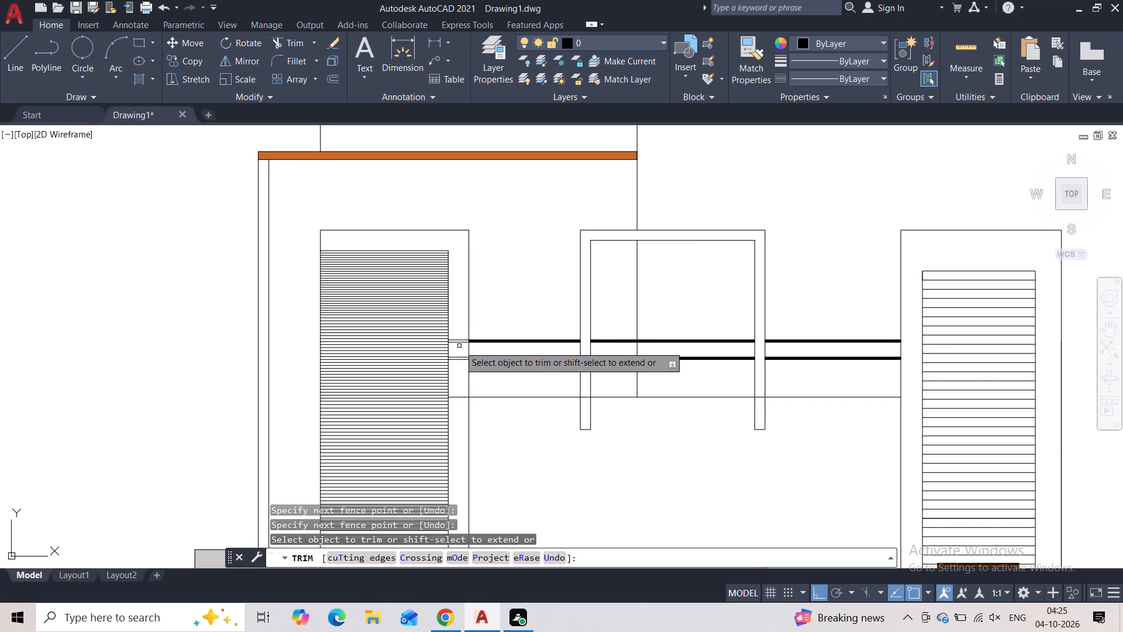
{"action": "scroll", "coordinate": [459, 346], "scroll_direction": "up", "scroll_amount": 3}
{"action": "left_click_drag", "start_coordinate": [453, 288], "coordinate": [446, 417]}
{"action": "scroll", "coordinate": [537, 426], "scroll_direction": "down", "scroll_amount": 3}
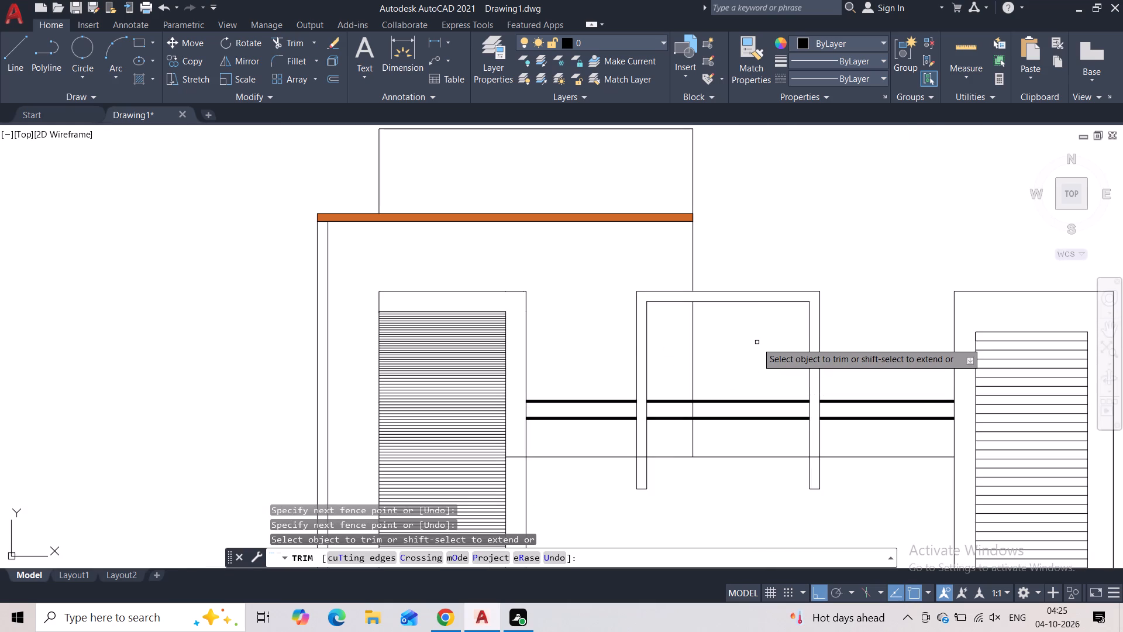
{"action": "key", "text": "Escape"}
Hatch the right tower's border around its lined panel solid in colour 205,105,40.
{"action": "middle_click_drag", "start_coordinate": [870, 365], "coordinate": [779, 305]}
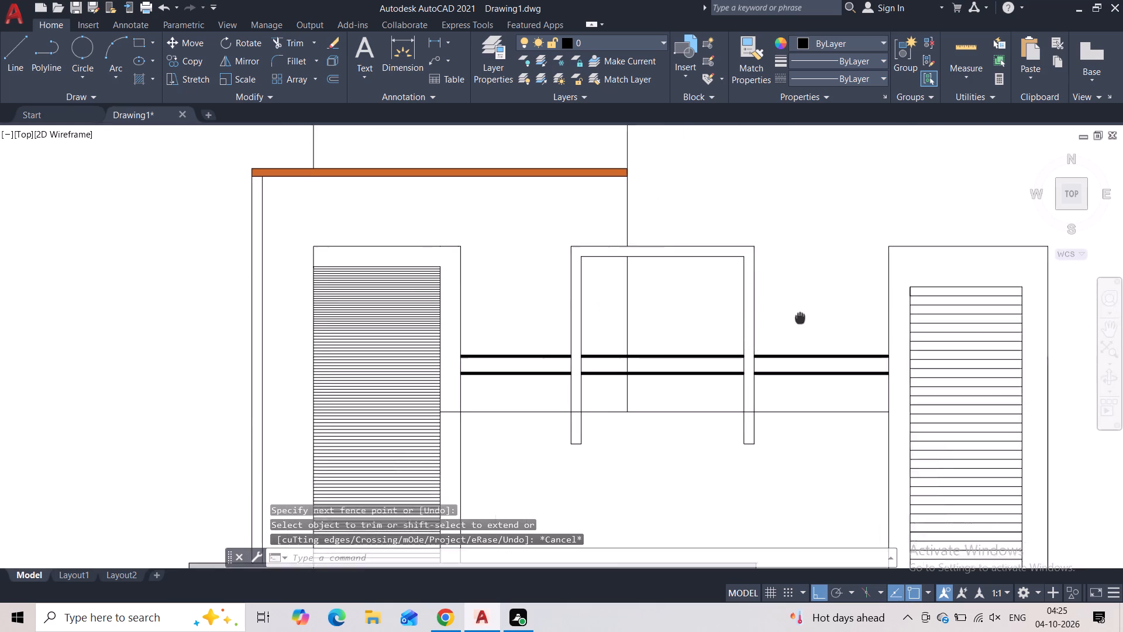
{"action": "middle_click_drag", "start_coordinate": [779, 305], "coordinate": [615, 249]}
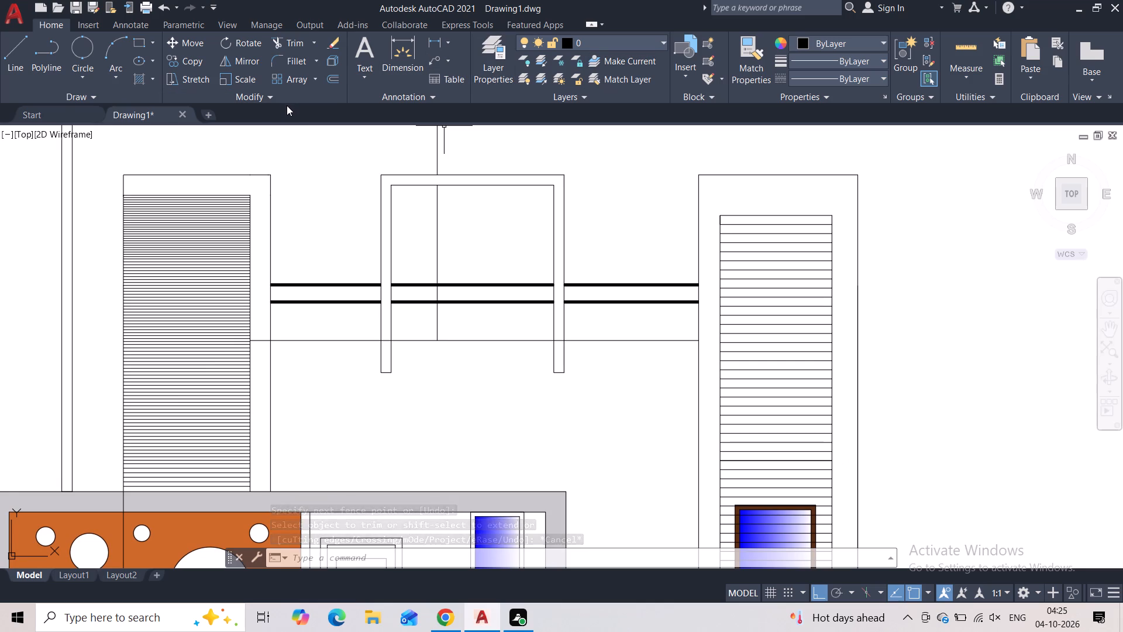
{"action": "key", "text": "h"}
{"action": "left_click", "coordinate": [347, 399]}
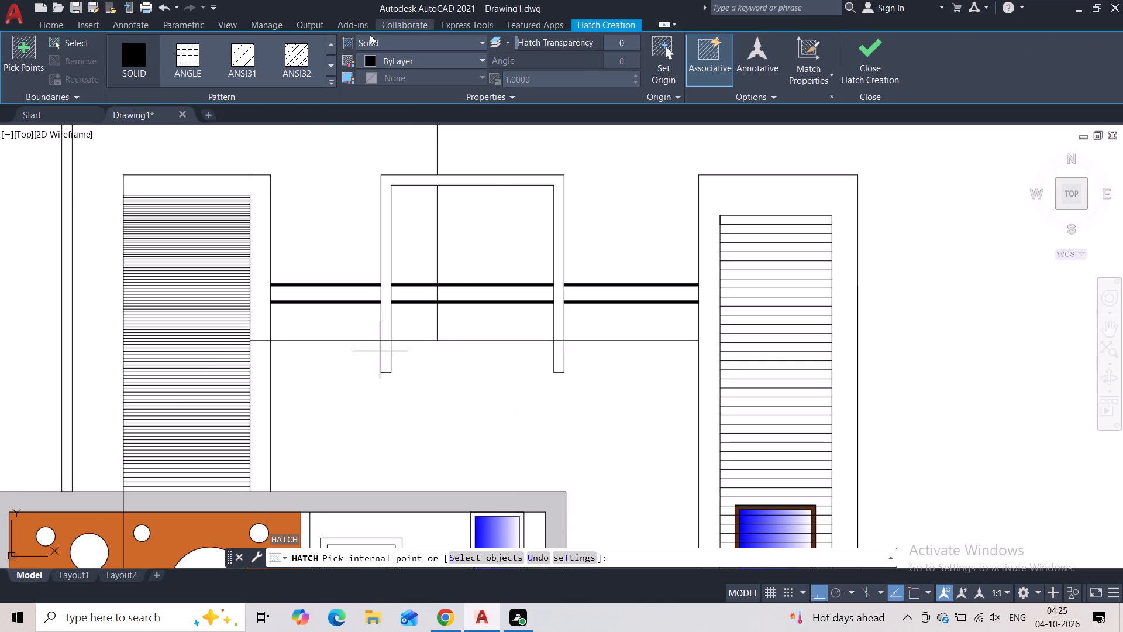
{"action": "left_click", "coordinate": [386, 64]}
{"action": "left_click", "coordinate": [396, 138]}
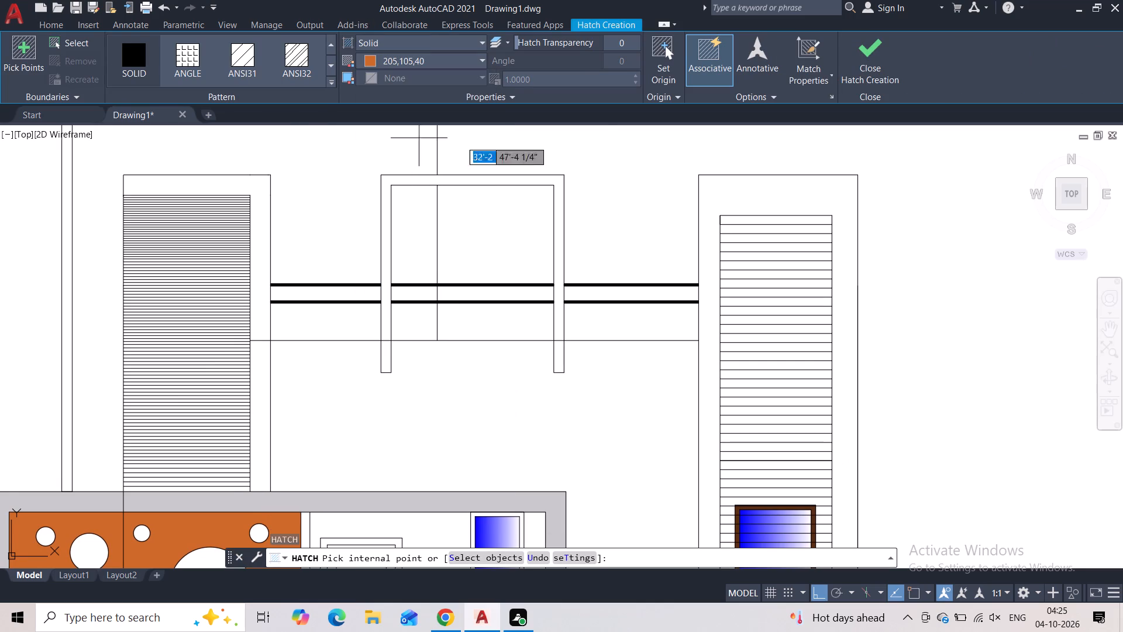
{"action": "left_click", "coordinate": [724, 196]}
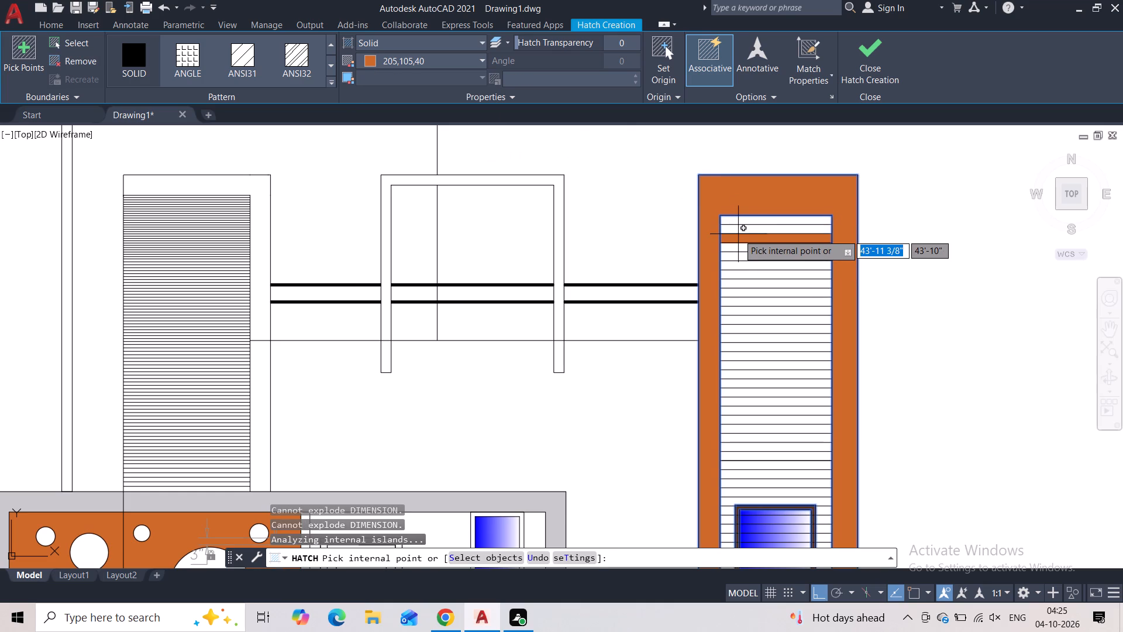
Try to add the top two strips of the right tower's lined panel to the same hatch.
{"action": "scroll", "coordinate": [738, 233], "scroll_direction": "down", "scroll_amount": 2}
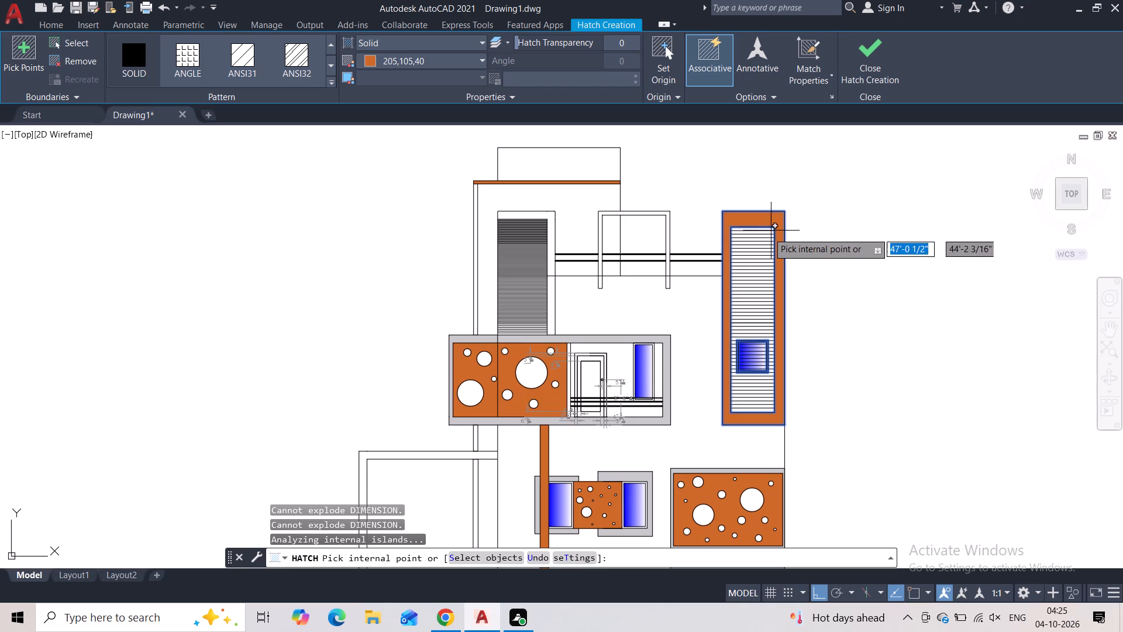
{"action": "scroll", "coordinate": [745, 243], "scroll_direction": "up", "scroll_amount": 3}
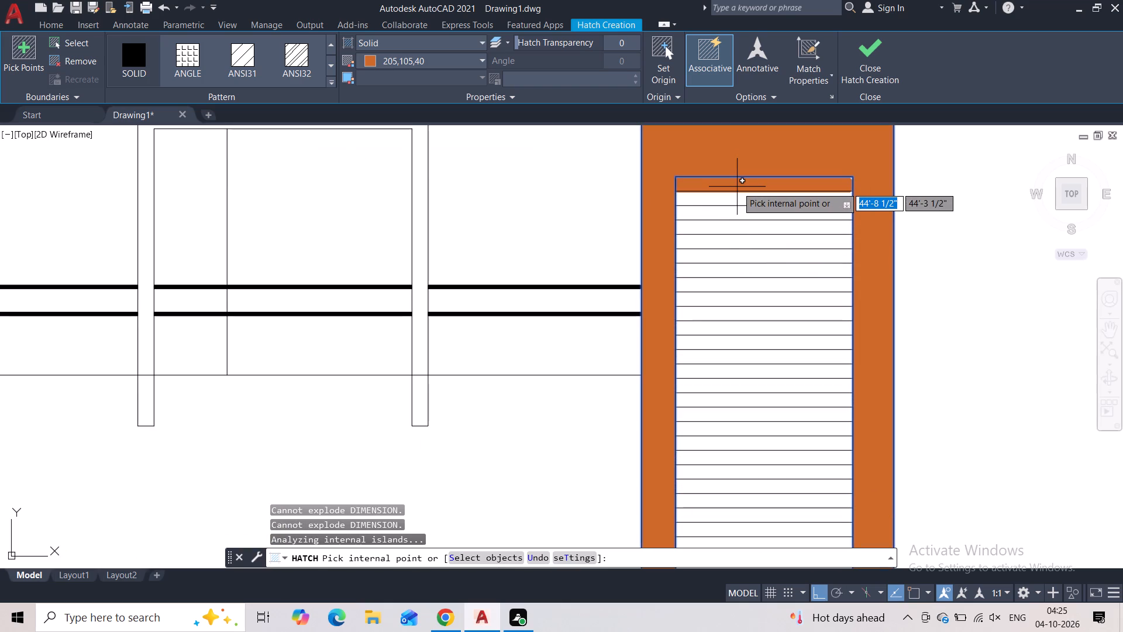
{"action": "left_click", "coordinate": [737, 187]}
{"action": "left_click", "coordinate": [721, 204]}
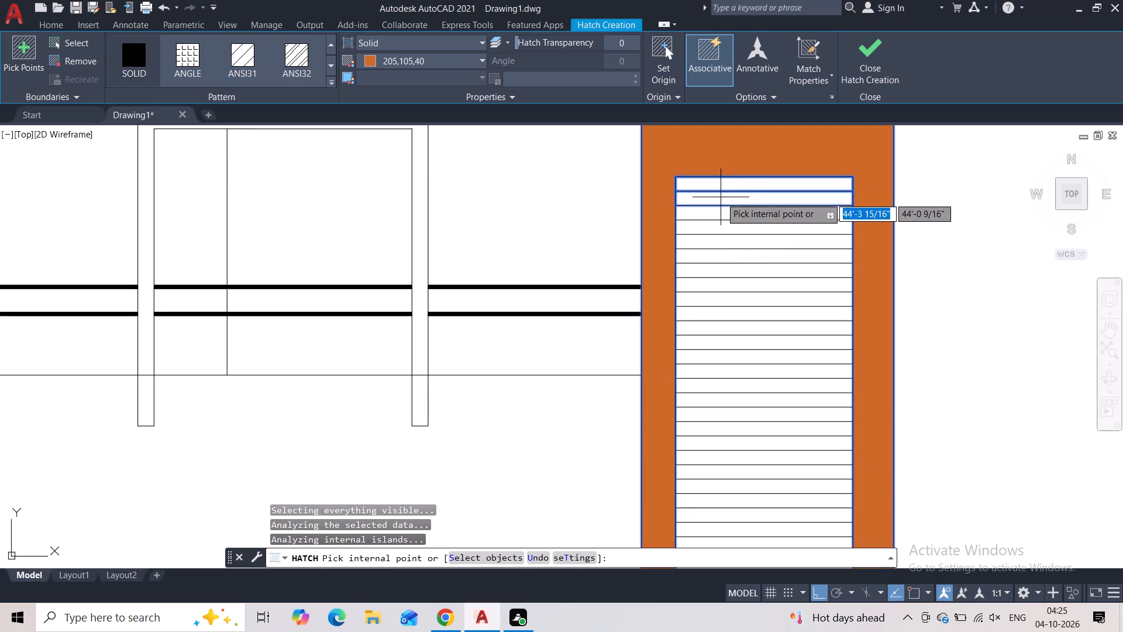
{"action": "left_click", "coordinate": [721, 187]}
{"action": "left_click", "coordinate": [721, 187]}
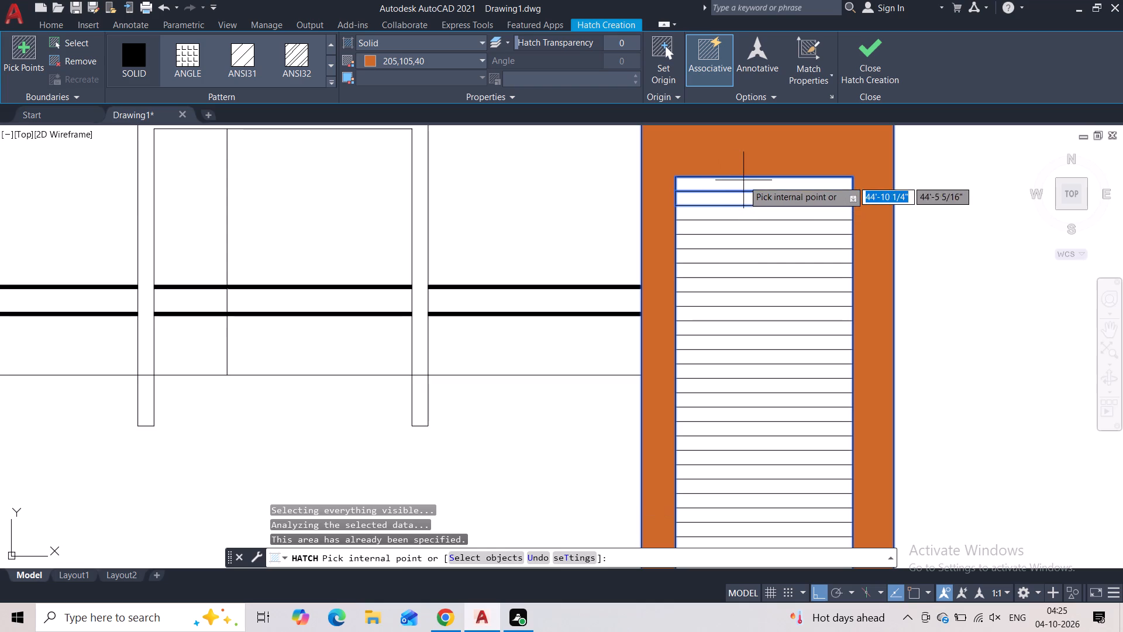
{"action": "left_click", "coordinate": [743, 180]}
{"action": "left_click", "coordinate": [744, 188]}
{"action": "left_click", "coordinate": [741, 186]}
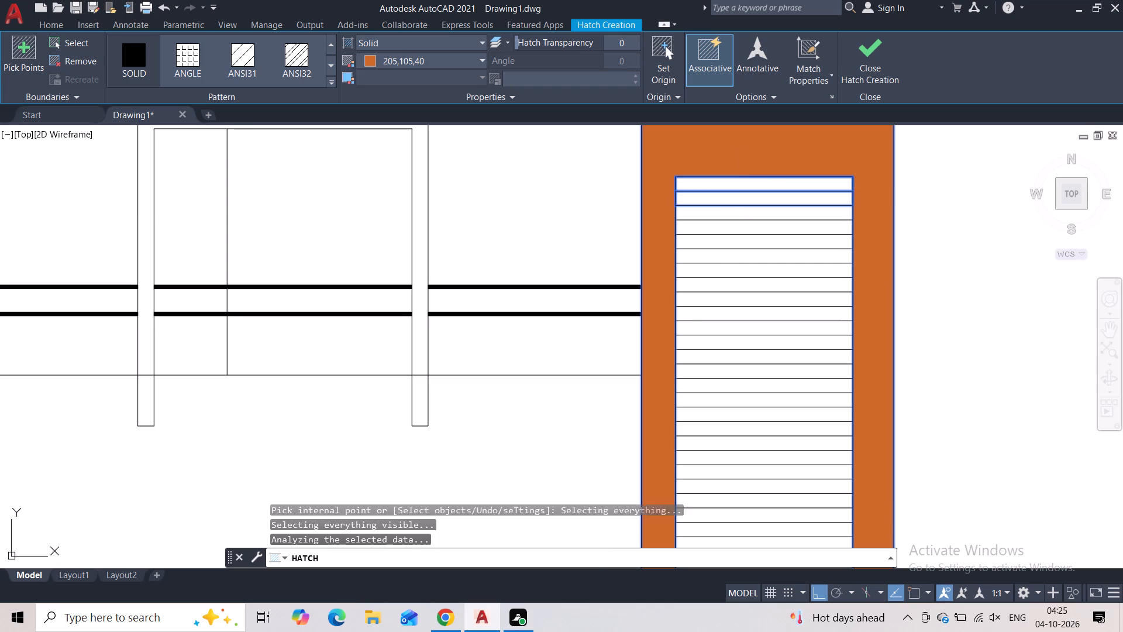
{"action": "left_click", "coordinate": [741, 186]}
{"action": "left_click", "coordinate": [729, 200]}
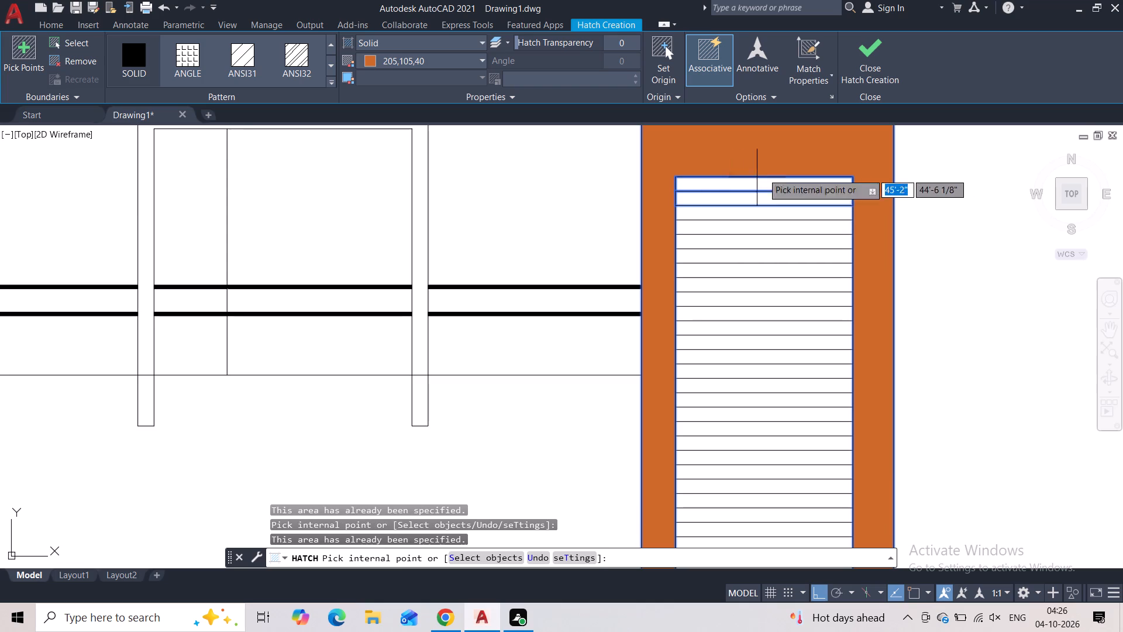
Finish the hatch on the right tower's border.
{"action": "left_click", "coordinate": [862, 70]}
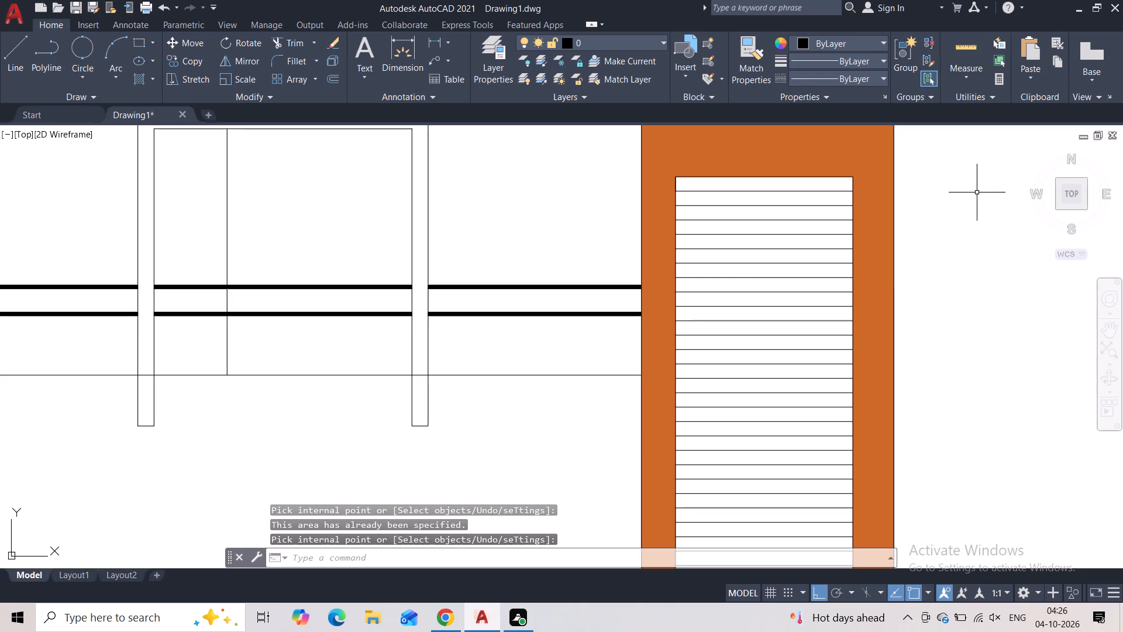
{"action": "key", "text": "Escape"}
Draw connected lines tracing the left, bottom and right edges of the right tower's lined panel, about 17'-4" tall.
{"action": "scroll", "coordinate": [962, 195], "scroll_direction": "down", "scroll_amount": 2}
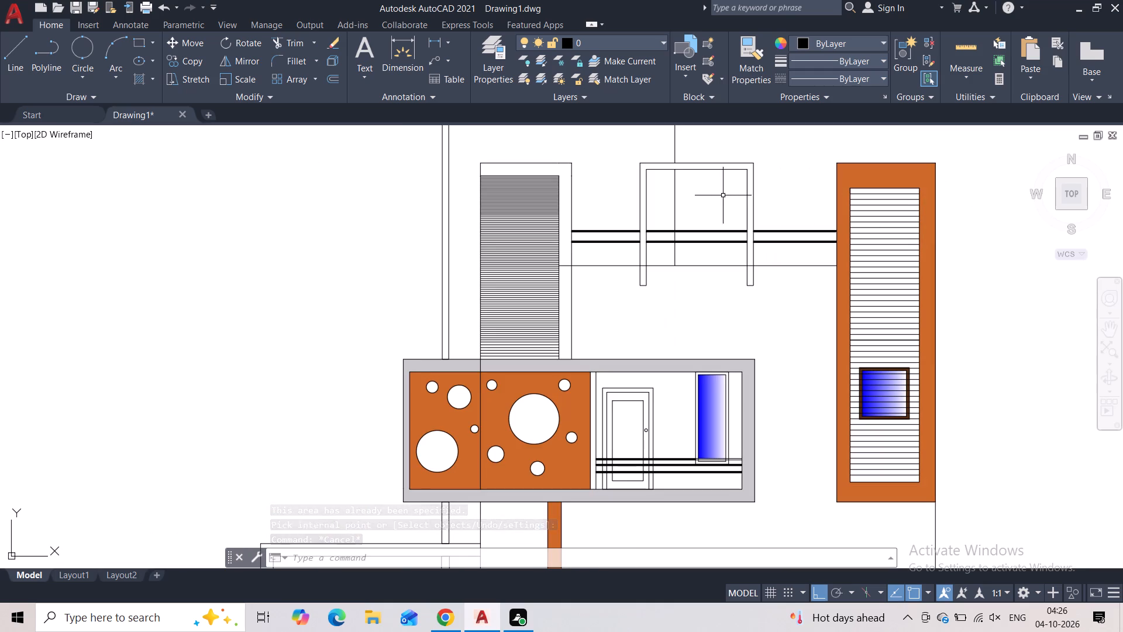
{"action": "left_click", "coordinate": [12, 56]}
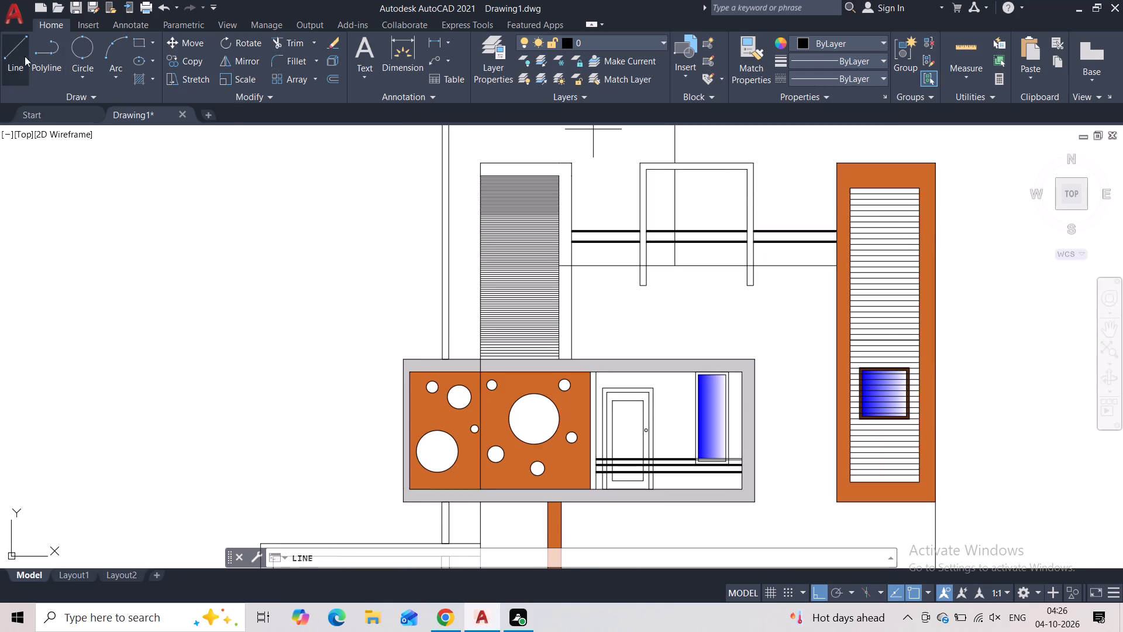
{"action": "scroll", "coordinate": [844, 191], "scroll_direction": "up", "scroll_amount": 3}
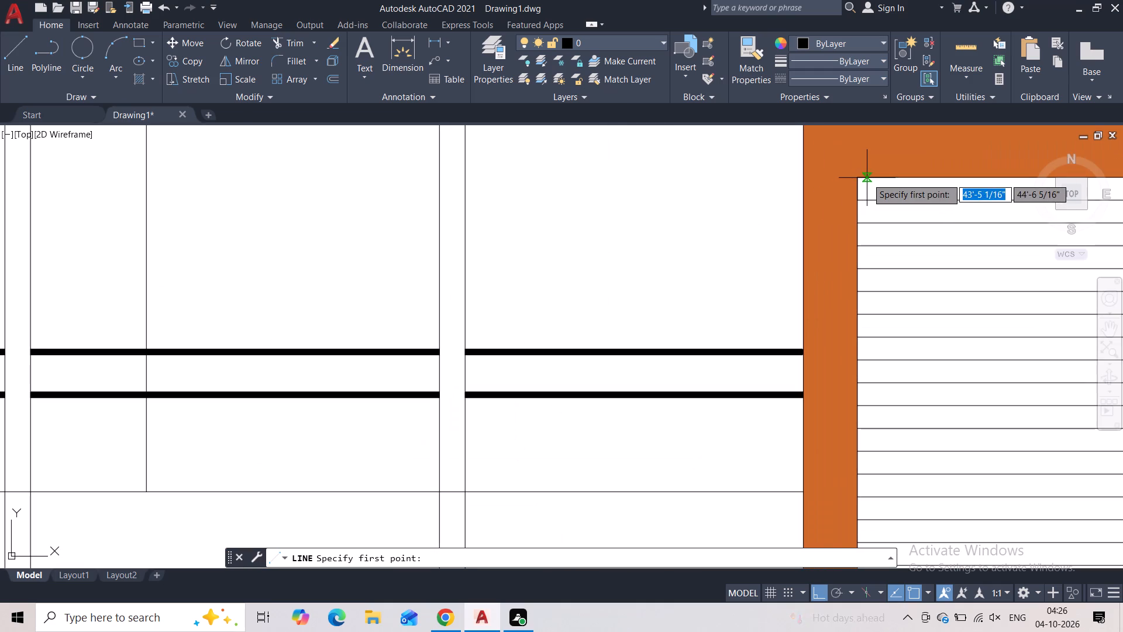
{"action": "left_click", "coordinate": [862, 181]}
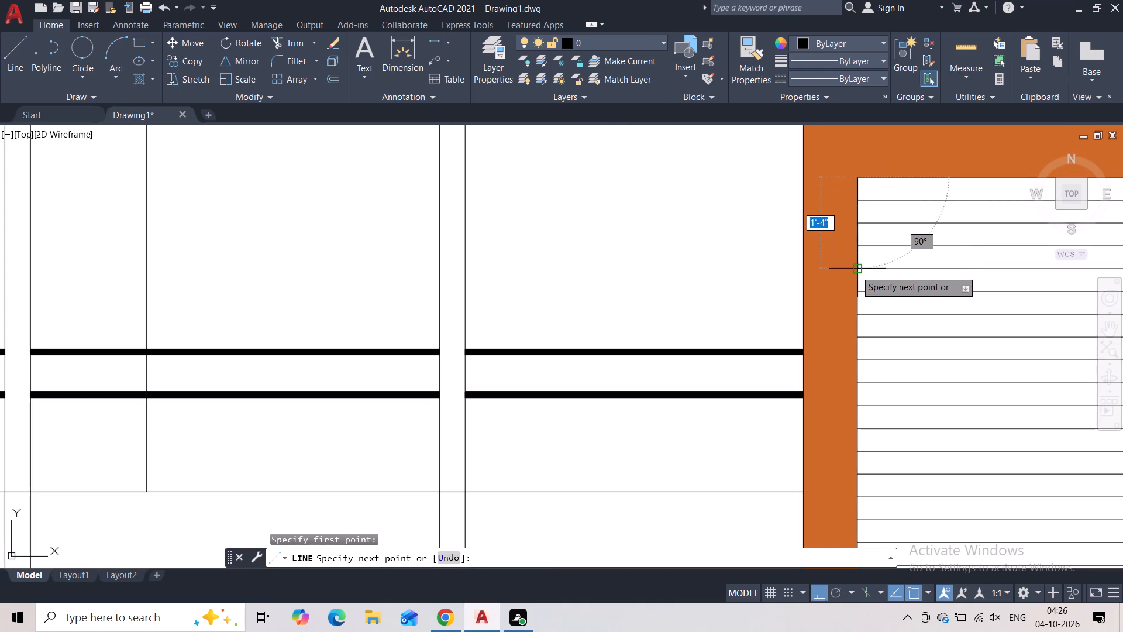
{"action": "middle_click_drag", "start_coordinate": [856, 272], "coordinate": [805, 132]}
{"action": "scroll", "coordinate": [803, 136], "scroll_direction": "down", "scroll_amount": 4}
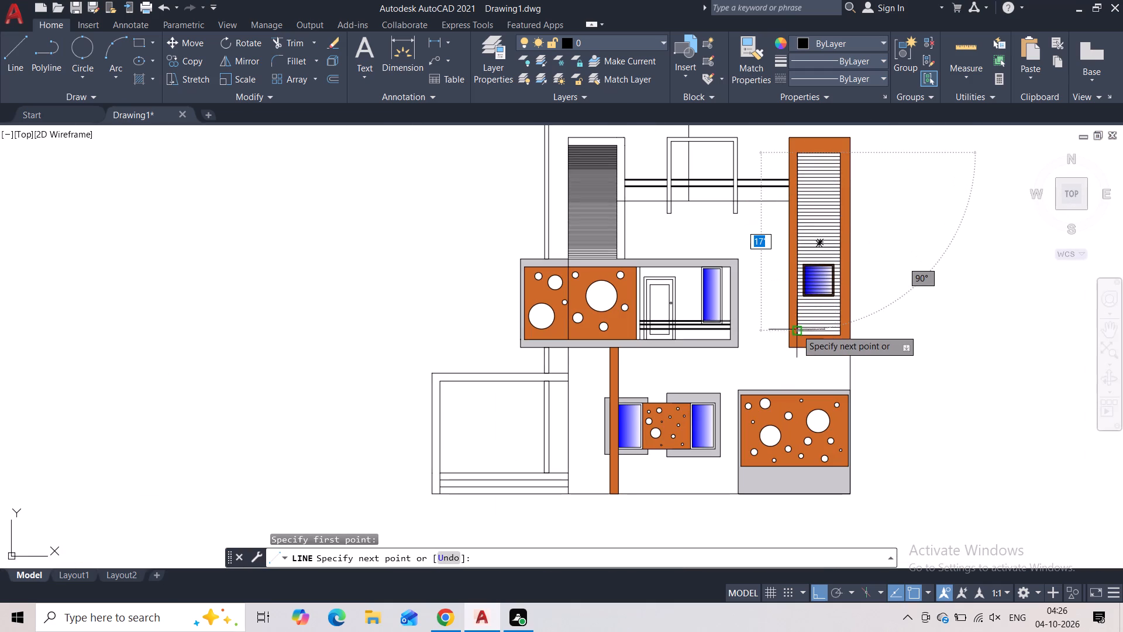
{"action": "scroll", "coordinate": [797, 334], "scroll_direction": "up", "scroll_amount": 3}
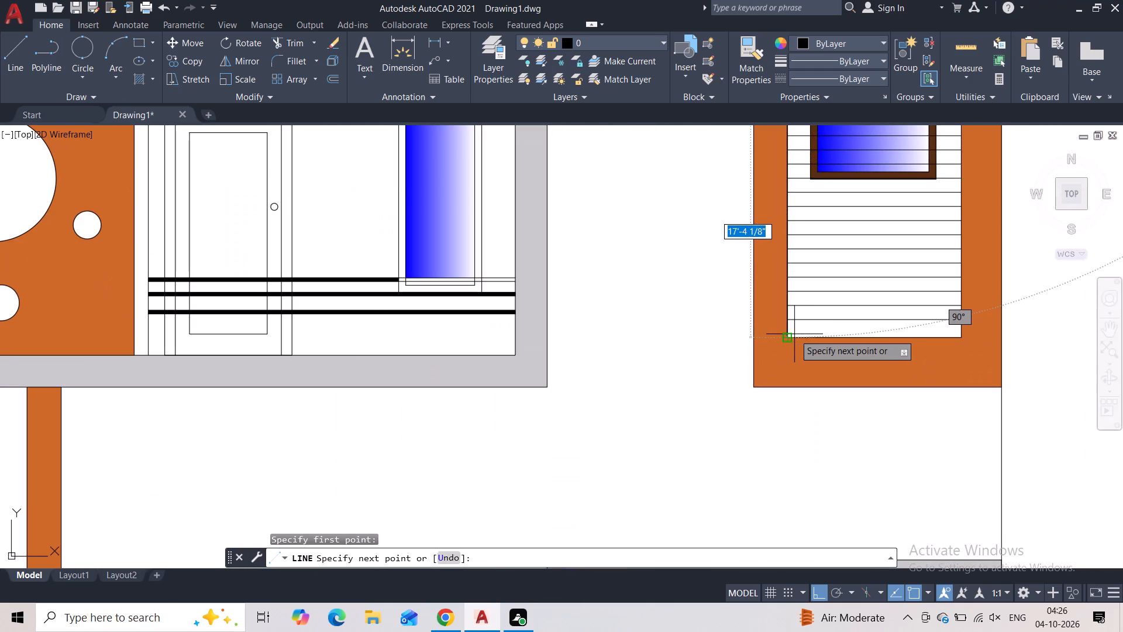
{"action": "left_click", "coordinate": [794, 334]}
{"action": "left_click", "coordinate": [959, 335]}
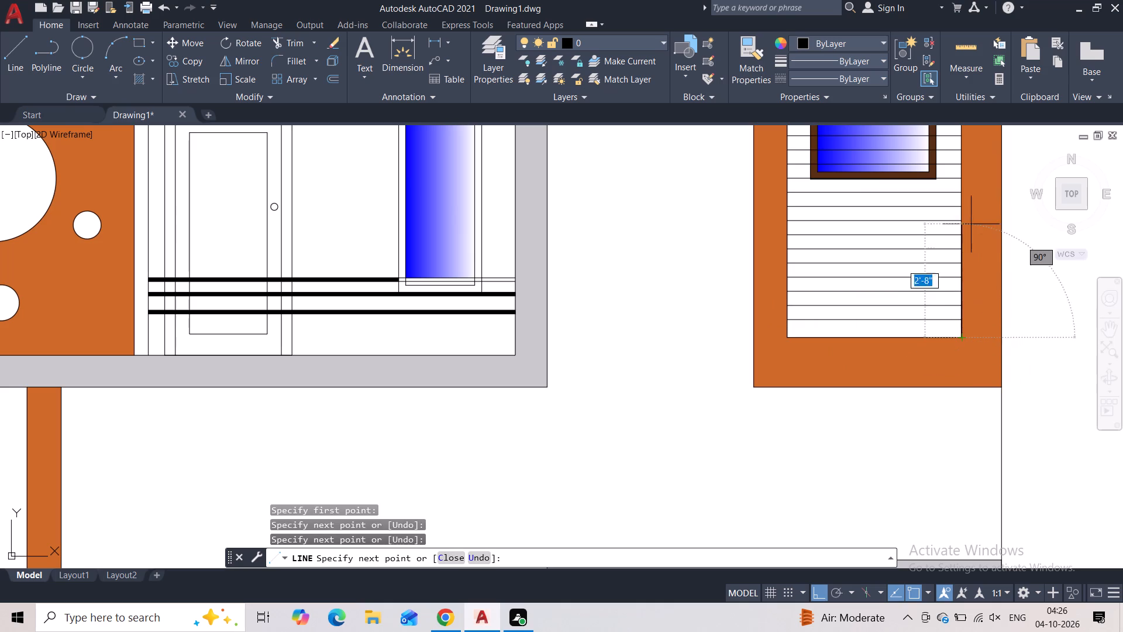
{"action": "middle_click_drag", "start_coordinate": [971, 215], "coordinate": [867, 500]}
{"action": "scroll", "coordinate": [879, 254], "scroll_direction": "down", "scroll_amount": 1}
{"action": "middle_click_drag", "start_coordinate": [865, 211], "coordinate": [832, 383]}
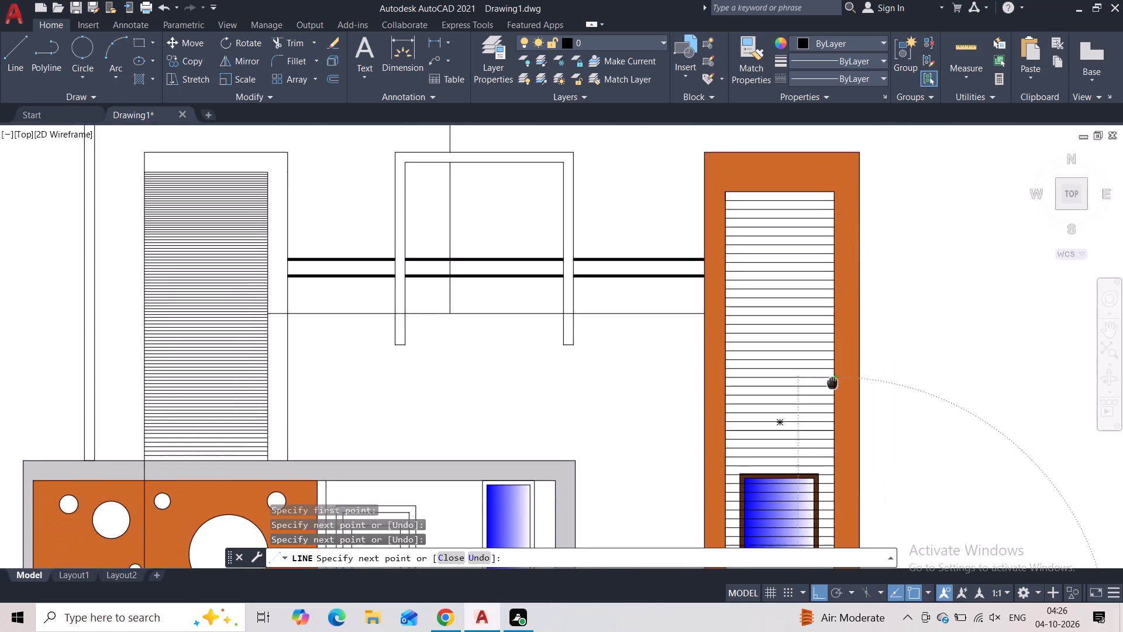
{"action": "middle_click_drag", "start_coordinate": [832, 383], "coordinate": [832, 383]}
{"action": "left_click", "coordinate": [830, 193]}
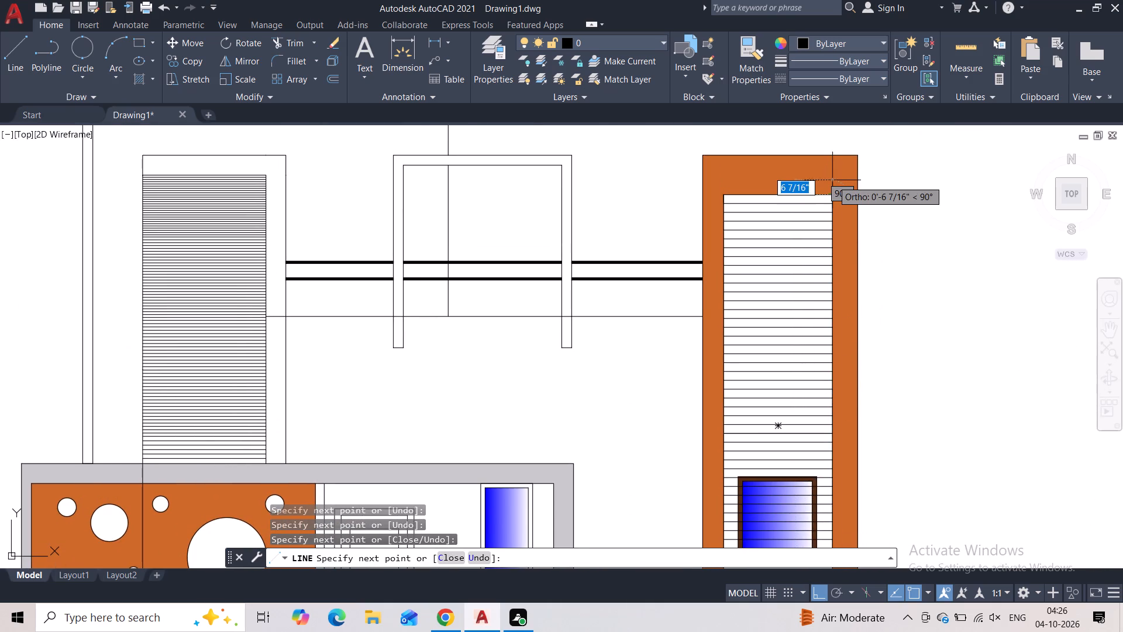
{"action": "key", "text": "Escape"}
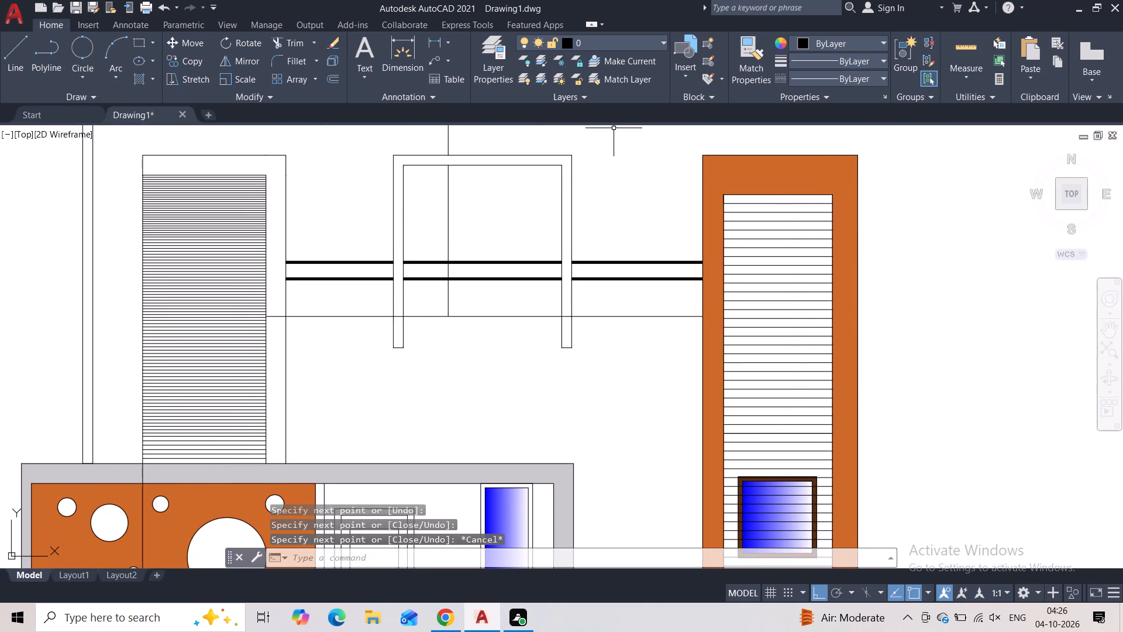
Hatch the top thirteen strips of the right tower's lined panel solid in colour 205,105,40, picking each strip in turn.
{"action": "key", "text": "h"}
{"action": "left_click", "coordinate": [655, 159]}
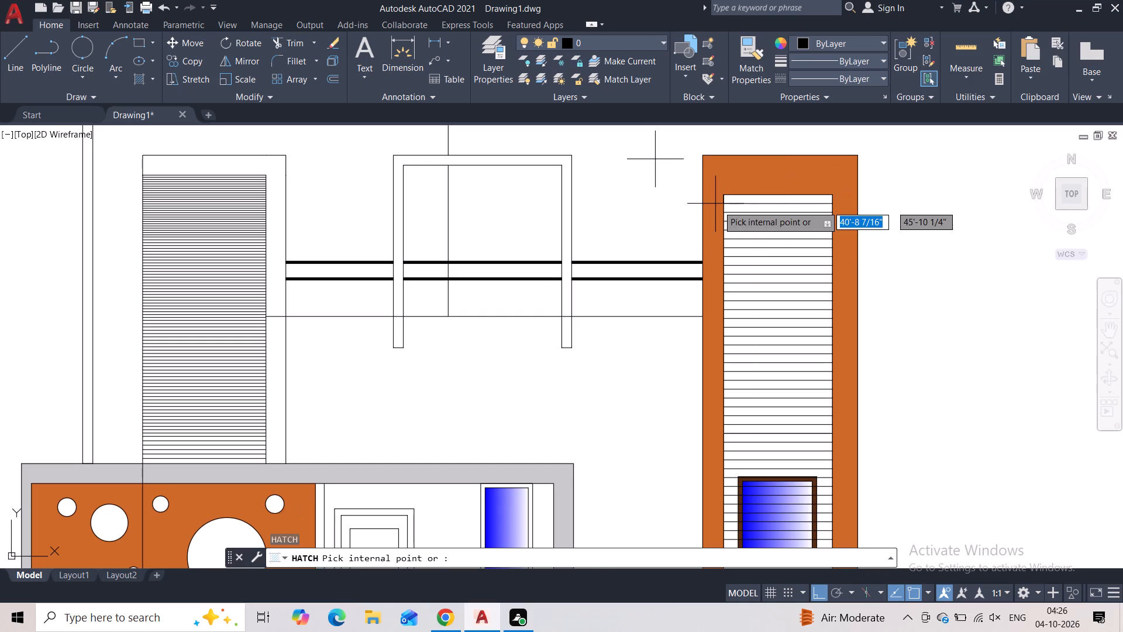
{"action": "left_click", "coordinate": [781, 200]}
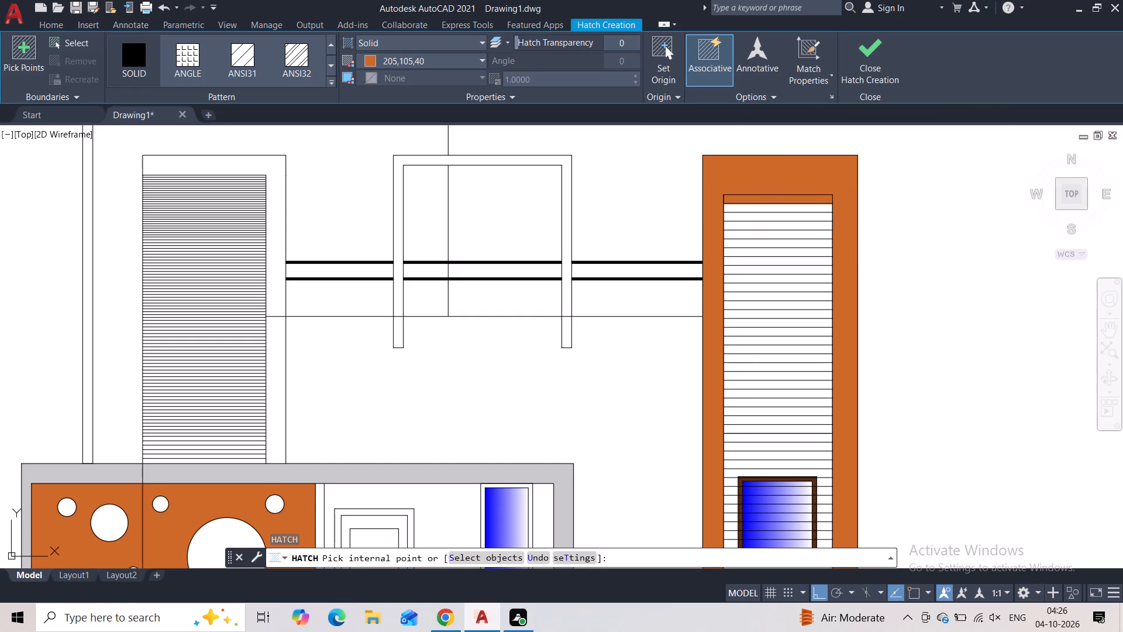
{"action": "left_click", "coordinate": [773, 207]}
{"action": "left_click", "coordinate": [766, 218]}
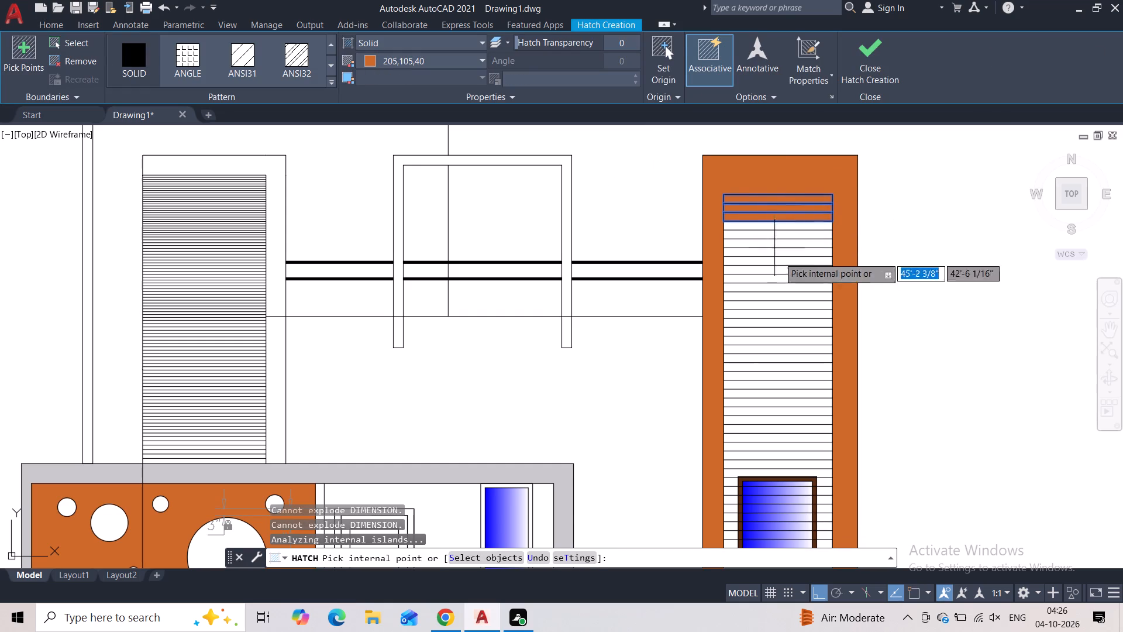
{"action": "scroll", "coordinate": [888, 212], "scroll_direction": "up", "scroll_amount": 2}
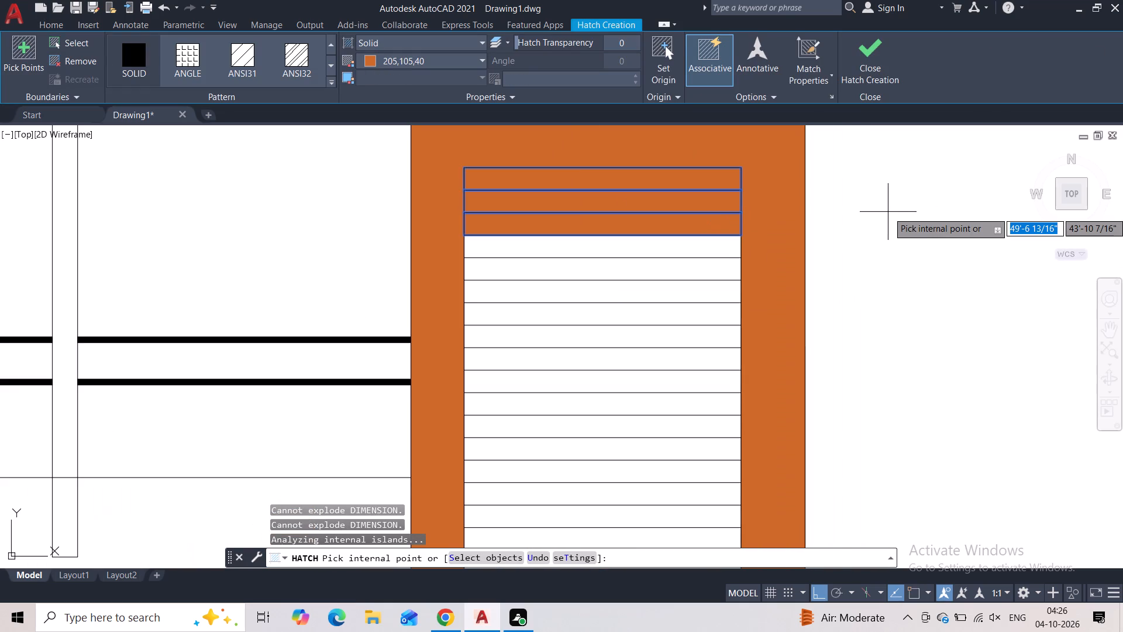
{"action": "left_click", "coordinate": [697, 252]}
{"action": "left_click", "coordinate": [693, 266]}
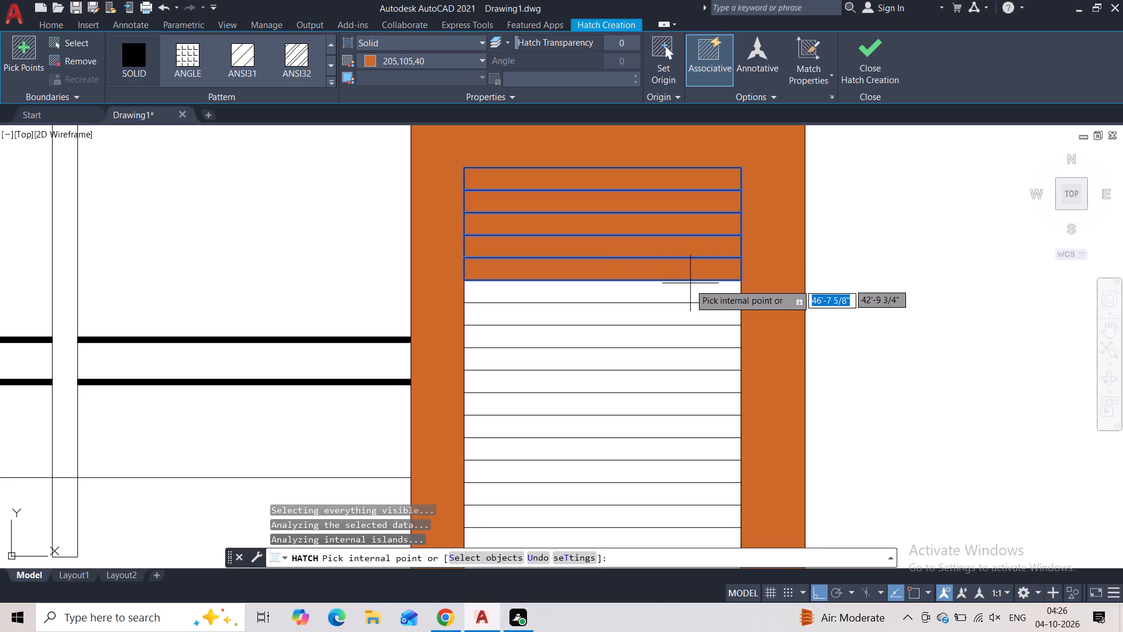
{"action": "left_click", "coordinate": [690, 284]}
{"action": "left_click", "coordinate": [678, 323]}
{"action": "double_click", "coordinate": [674, 344]}
{"action": "left_click", "coordinate": [669, 365]}
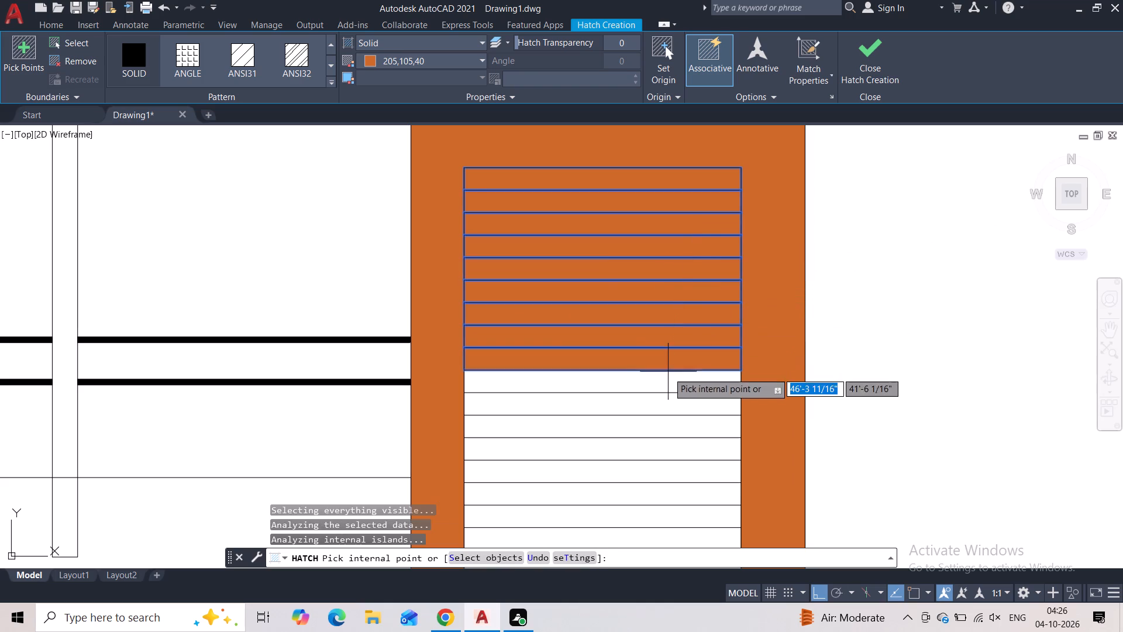
{"action": "left_click", "coordinate": [667, 382]}
{"action": "left_click", "coordinate": [665, 395]}
{"action": "left_click", "coordinate": [663, 421]}
{"action": "left_click", "coordinate": [659, 444]}
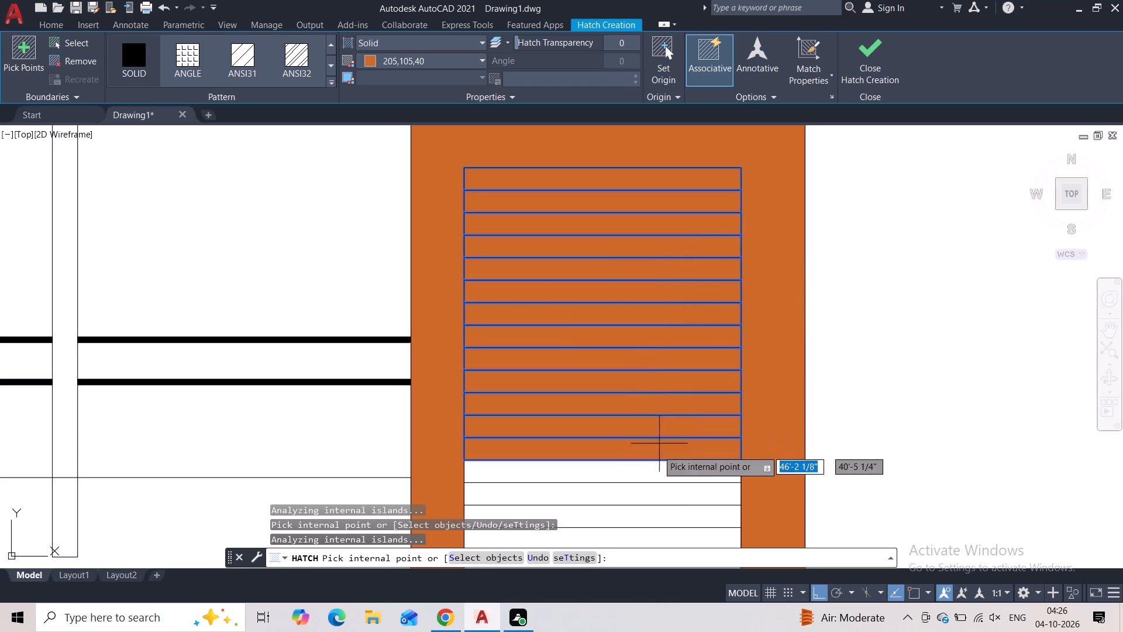
Add two more strips just below the filled ones, leaving one strip between them, and finish the hatch.
{"action": "scroll", "coordinate": [671, 396], "scroll_direction": "down", "scroll_amount": 3}
{"action": "middle_click_drag", "start_coordinate": [667, 372], "coordinate": [667, 358]}
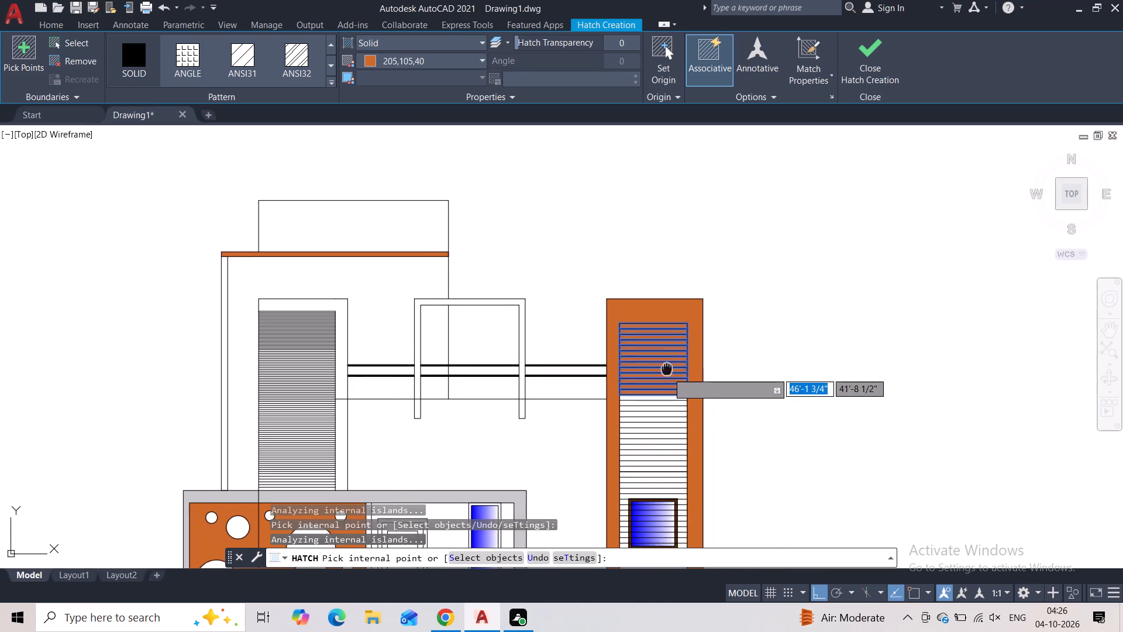
{"action": "middle_click_drag", "start_coordinate": [667, 358], "coordinate": [655, 286]}
{"action": "left_click", "coordinate": [642, 314]}
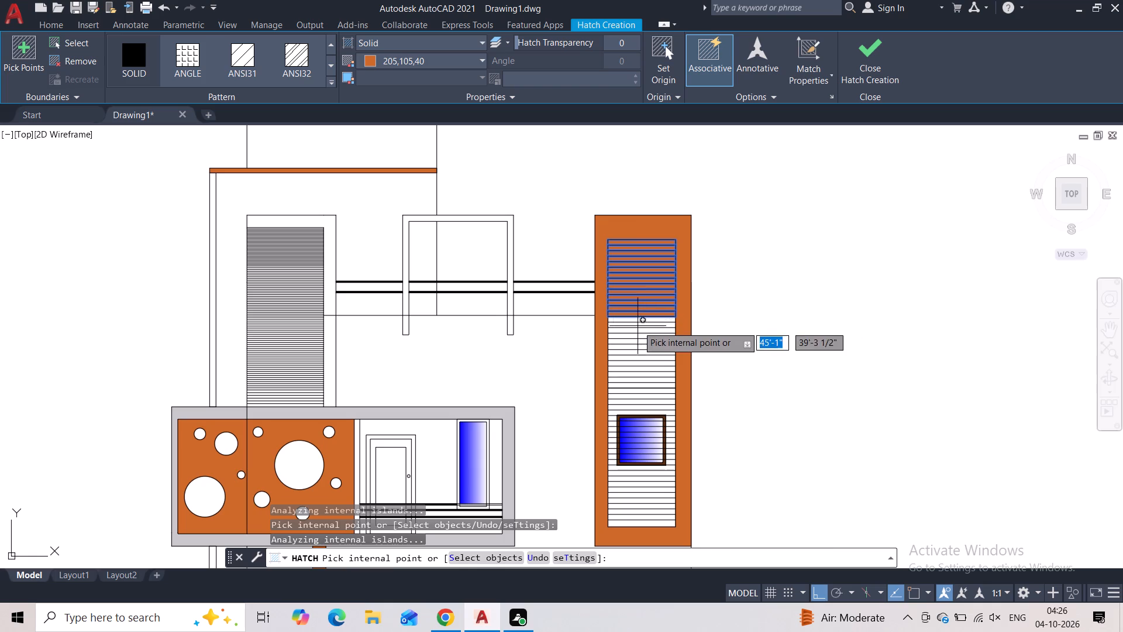
{"action": "left_click", "coordinate": [638, 327]}
{"action": "left_click", "coordinate": [636, 322]}
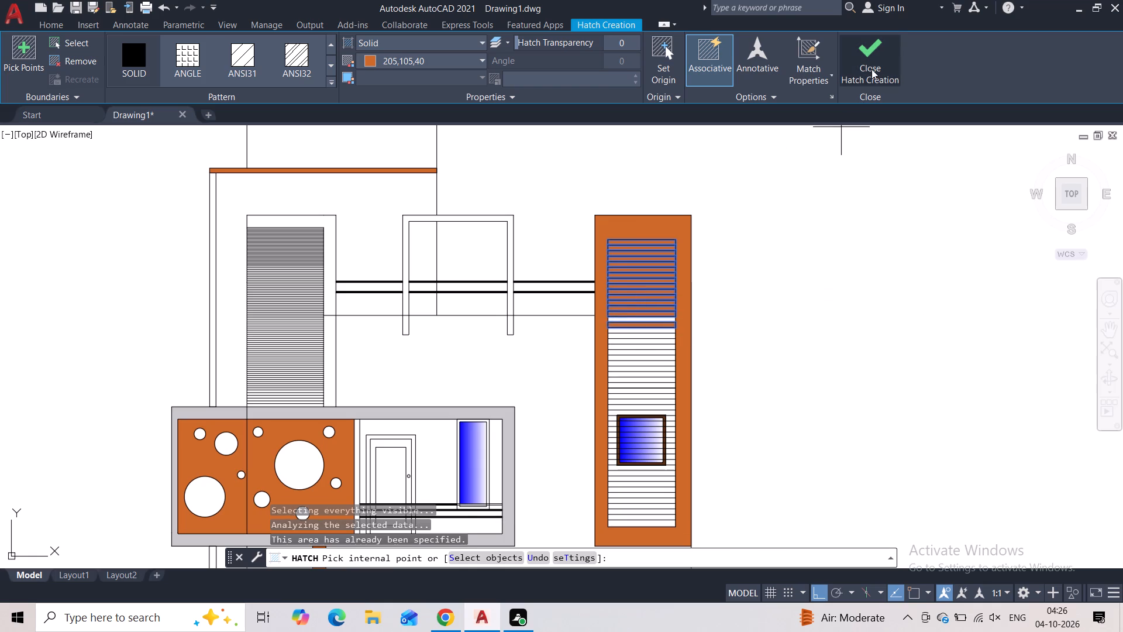
{"action": "left_click", "coordinate": [871, 69]}
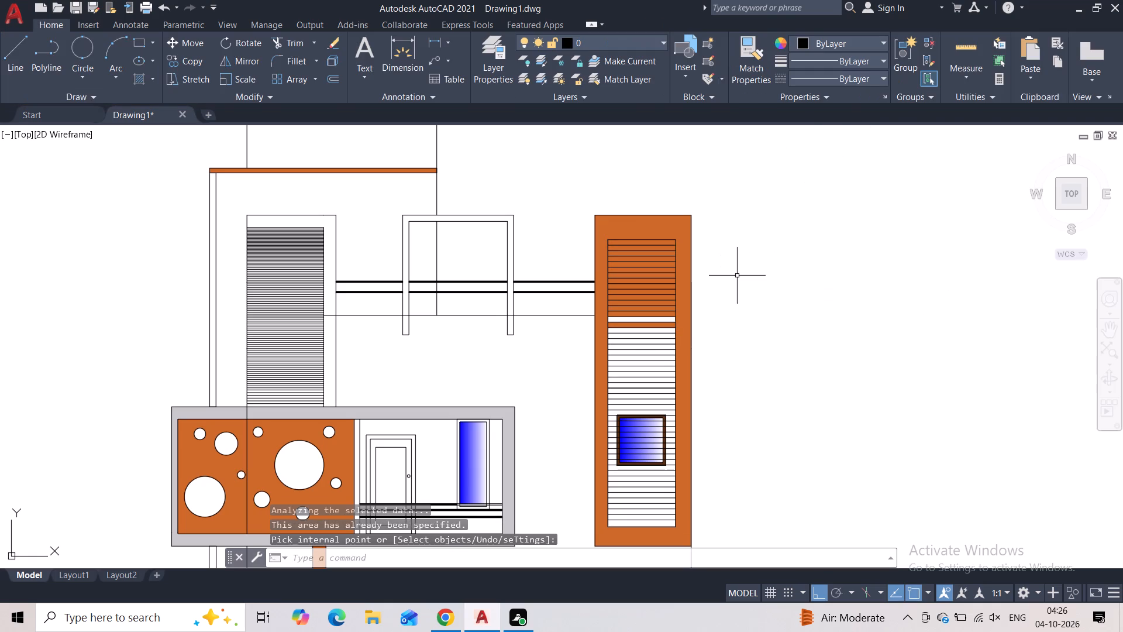
Start a new solid hatch in 205,105,40 covering the skipped strip and the following six unfilled strips of the right tower's panel.
{"action": "key", "text": "h"}
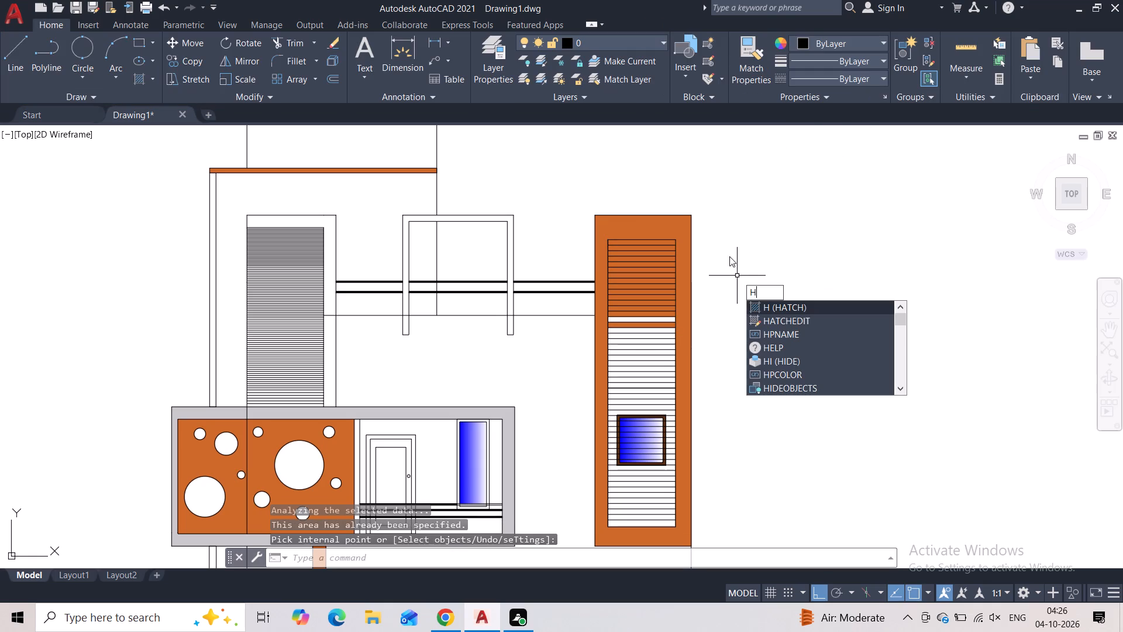
{"action": "left_click", "coordinate": [777, 306]}
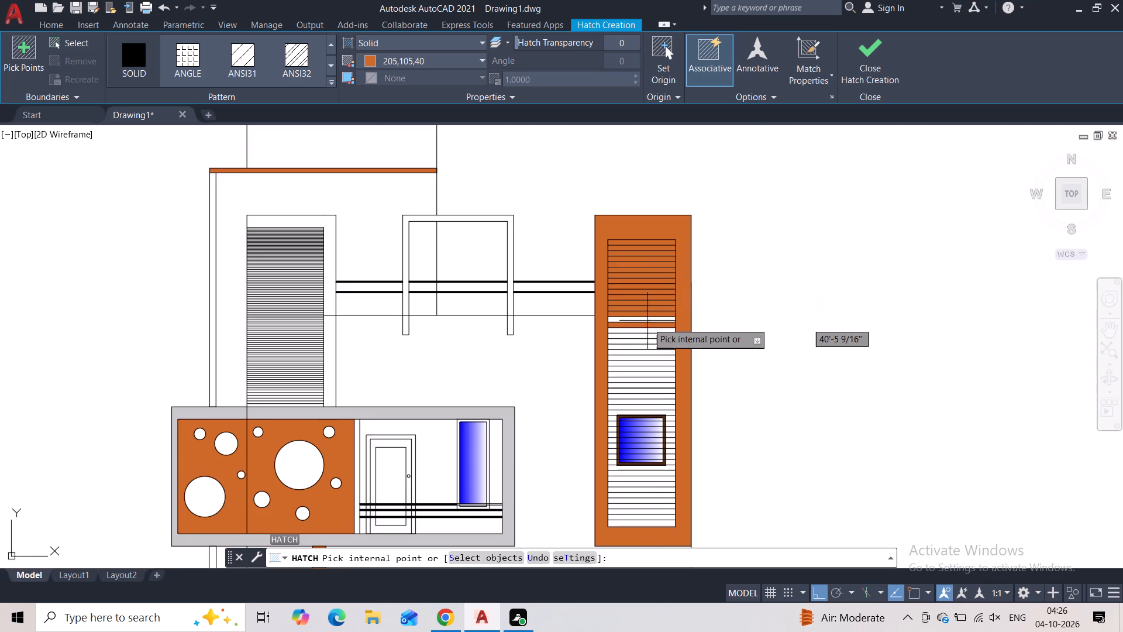
{"action": "scroll", "coordinate": [647, 327], "scroll_direction": "up", "scroll_amount": 3}
{"action": "left_click", "coordinate": [643, 293]}
{"action": "left_click", "coordinate": [628, 351]}
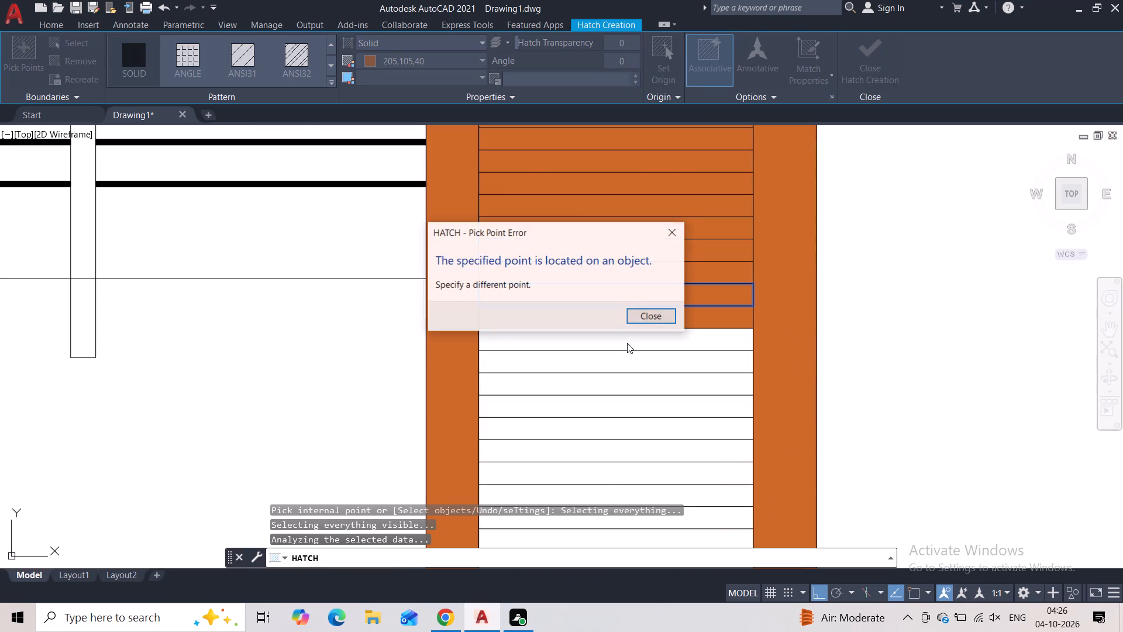
{"action": "left_click", "coordinate": [670, 225]}
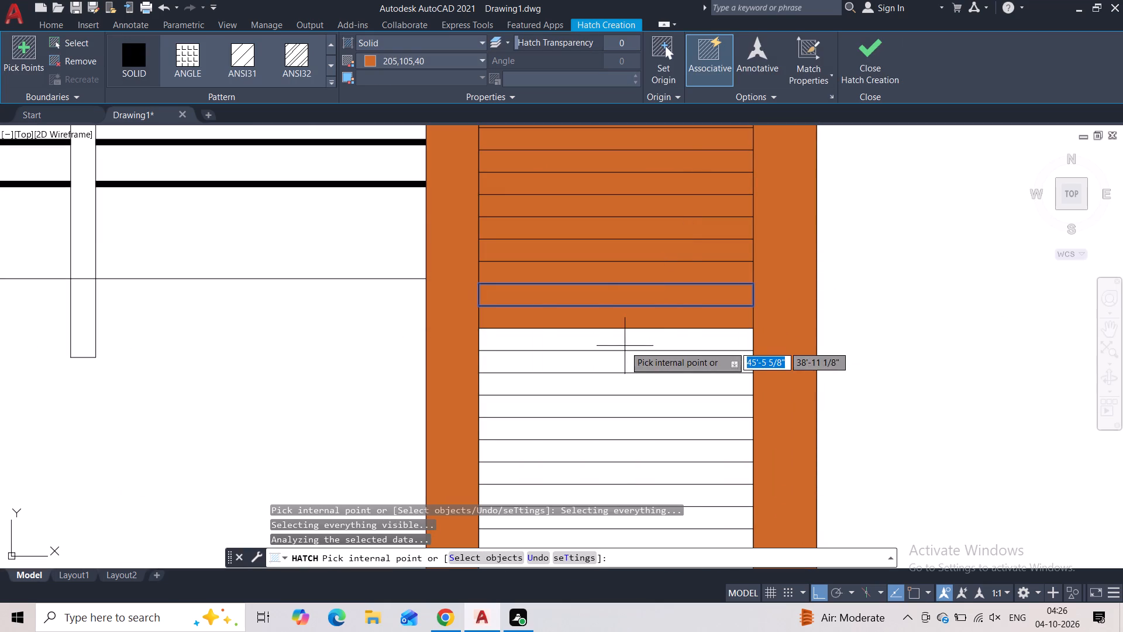
{"action": "left_click", "coordinate": [625, 346]}
{"action": "left_click", "coordinate": [621, 358]}
{"action": "left_click", "coordinate": [609, 380]}
{"action": "left_click", "coordinate": [599, 399]}
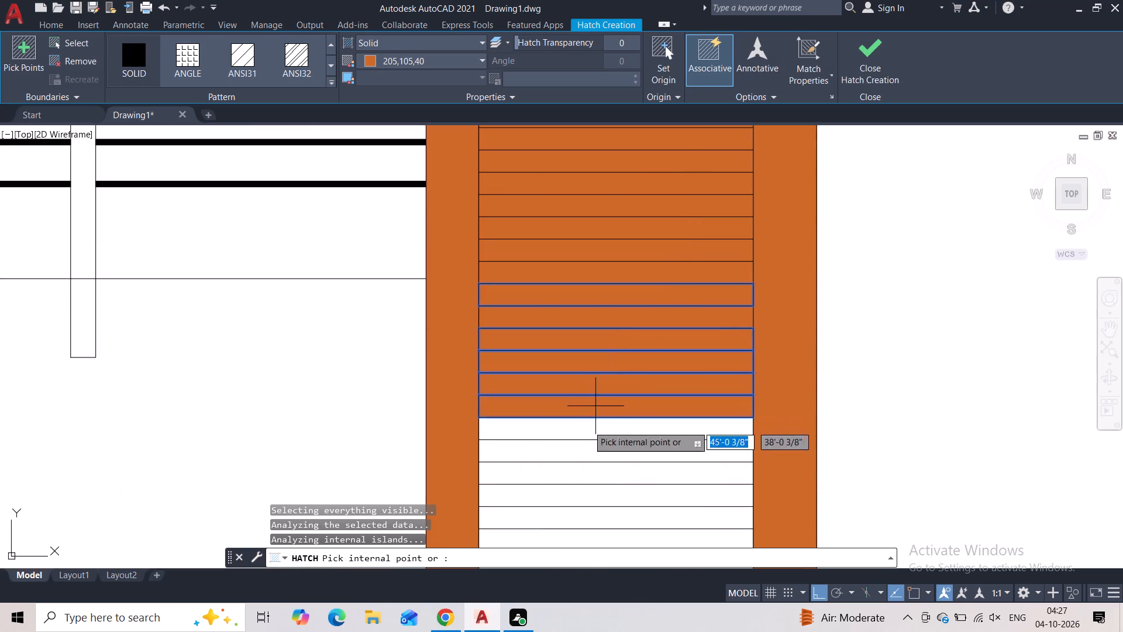
{"action": "left_click", "coordinate": [588, 426]}
{"action": "left_click", "coordinate": [584, 446]}
Add the next nine full-width strips to the hatch, stopping one strip short of the right tower's window.
{"action": "middle_click_drag", "start_coordinate": [587, 439], "coordinate": [610, 193]}
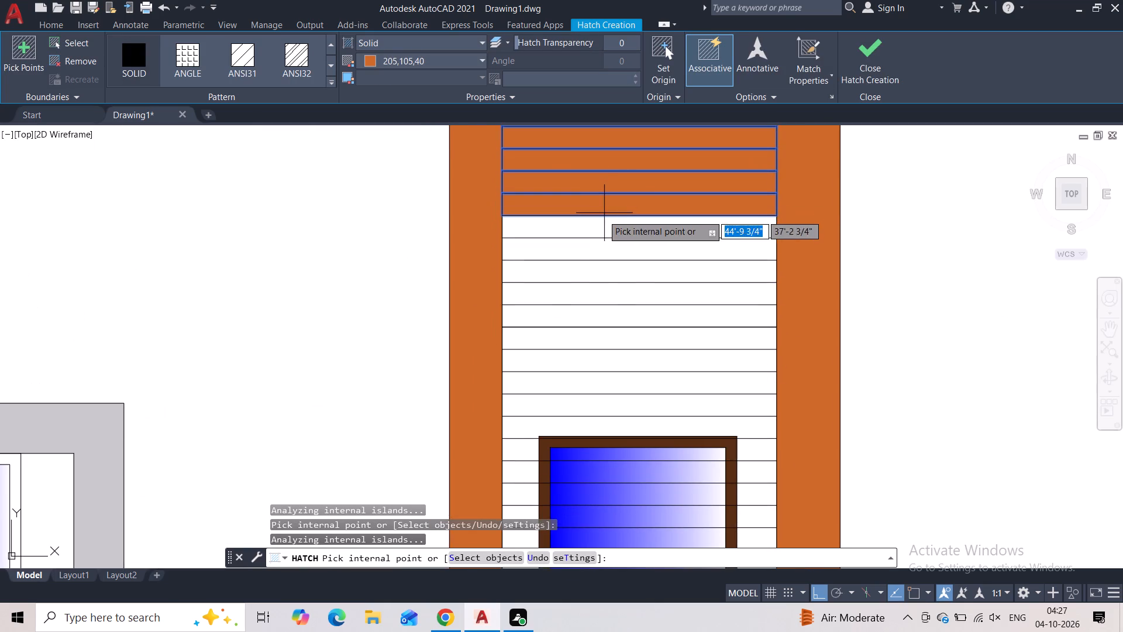
{"action": "left_click", "coordinate": [596, 226]}
{"action": "left_click", "coordinate": [587, 248]}
{"action": "left_click", "coordinate": [584, 274]}
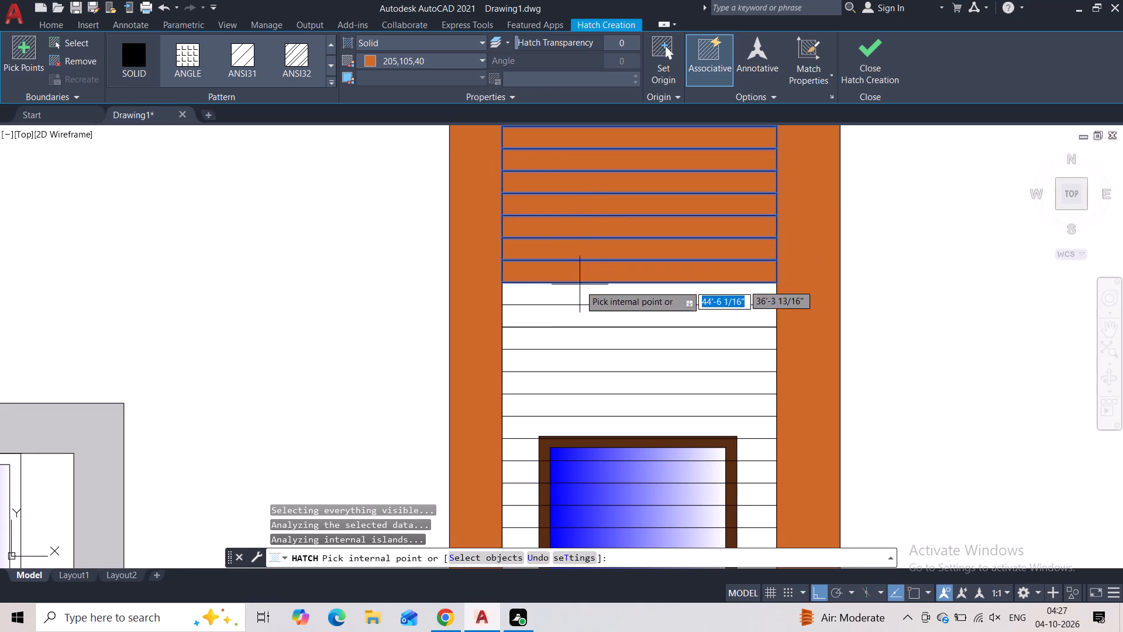
{"action": "left_click", "coordinate": [580, 288]}
{"action": "left_click", "coordinate": [573, 315]}
{"action": "left_click", "coordinate": [574, 330]}
{"action": "left_click", "coordinate": [566, 349]}
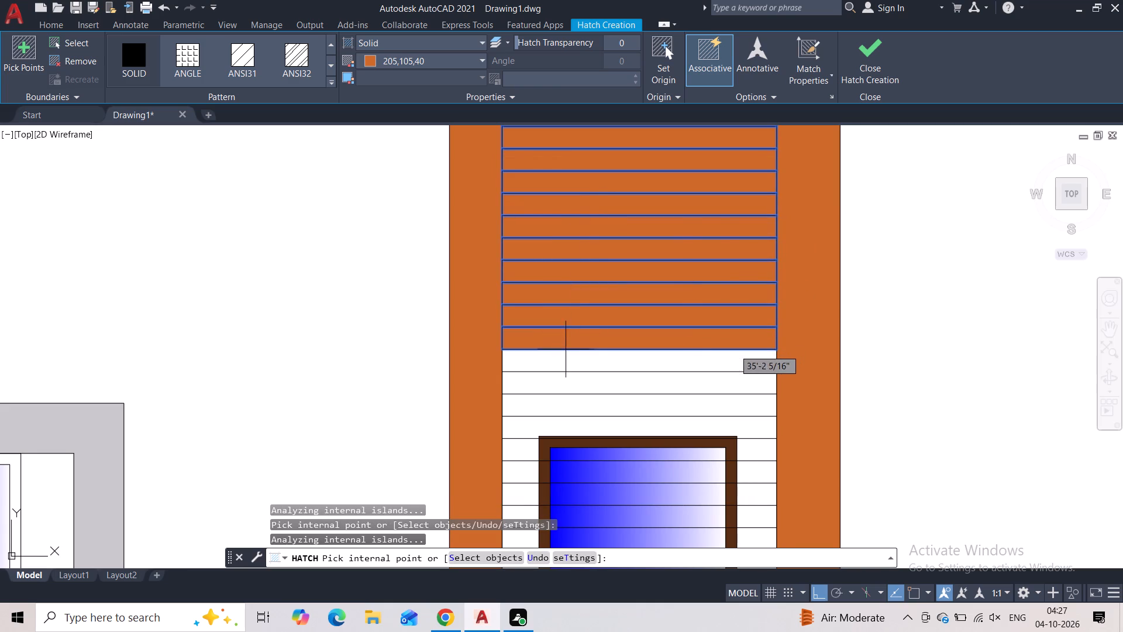
{"action": "left_click", "coordinate": [673, 227]}
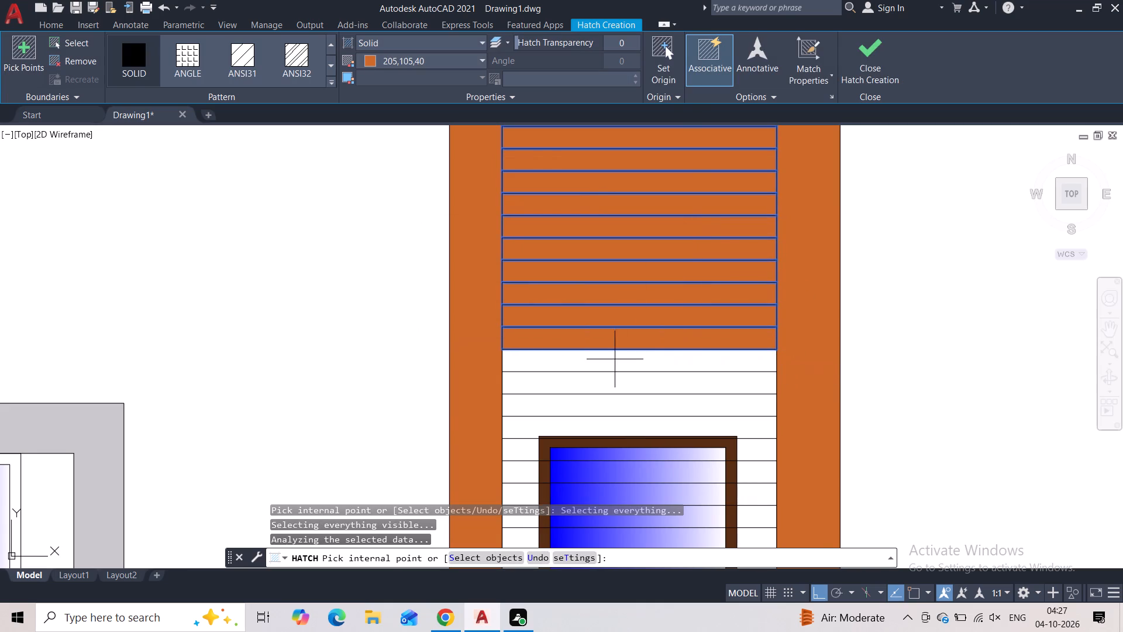
{"action": "left_click", "coordinate": [615, 359]}
{"action": "left_click", "coordinate": [600, 378]}
{"action": "left_click", "coordinate": [589, 400]}
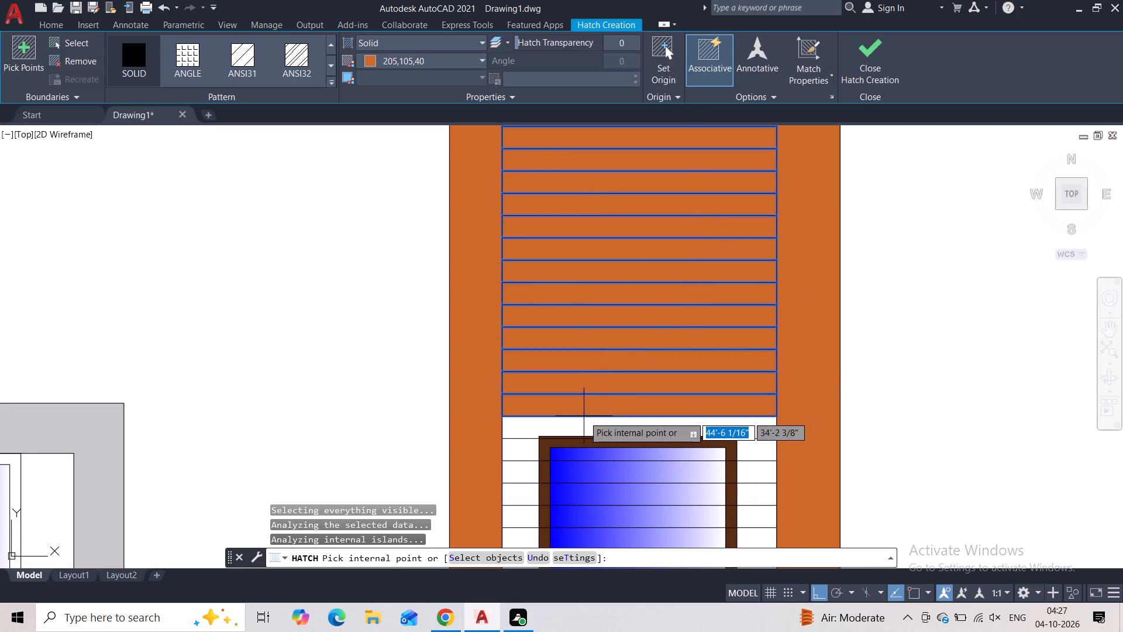
Add the strip above the window, the three upper strips left of it and all strips right of it to the hatch.
{"action": "middle_click_drag", "start_coordinate": [586, 408], "coordinate": [580, 171]}
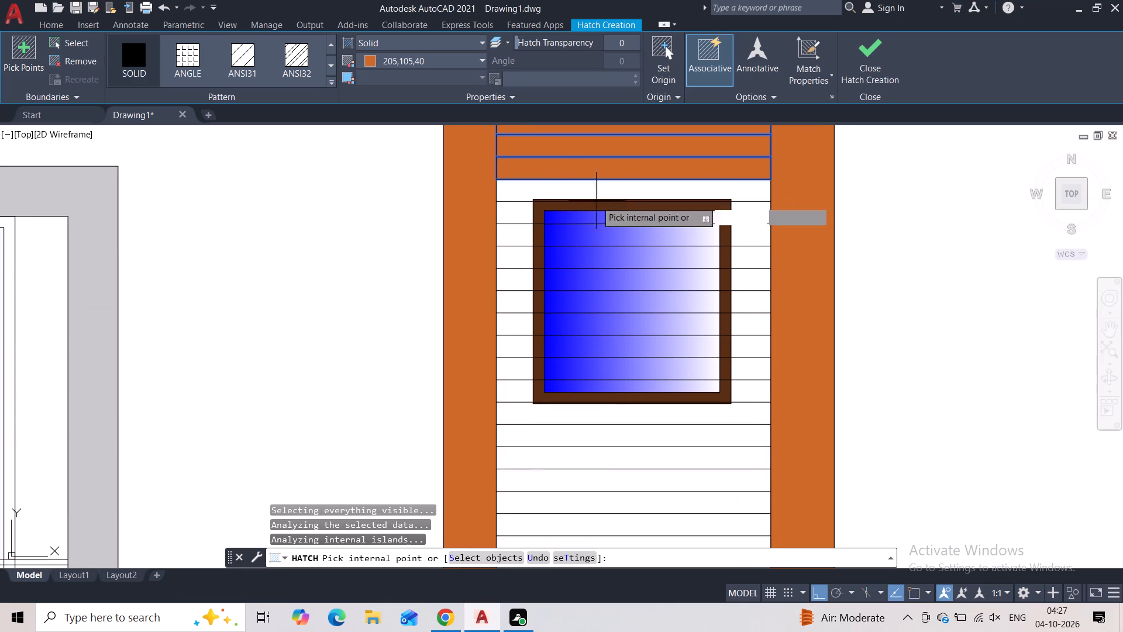
{"action": "left_click", "coordinate": [521, 259]}
{"action": "left_click", "coordinate": [521, 239]}
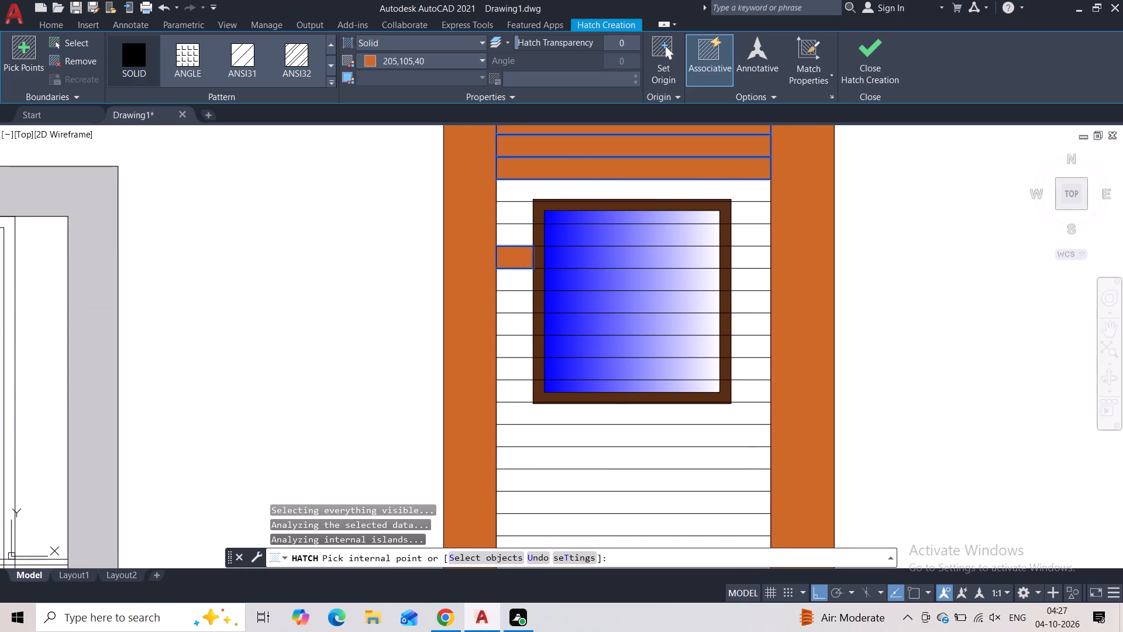
{"action": "left_click", "coordinate": [519, 221]}
{"action": "left_click", "coordinate": [742, 214]}
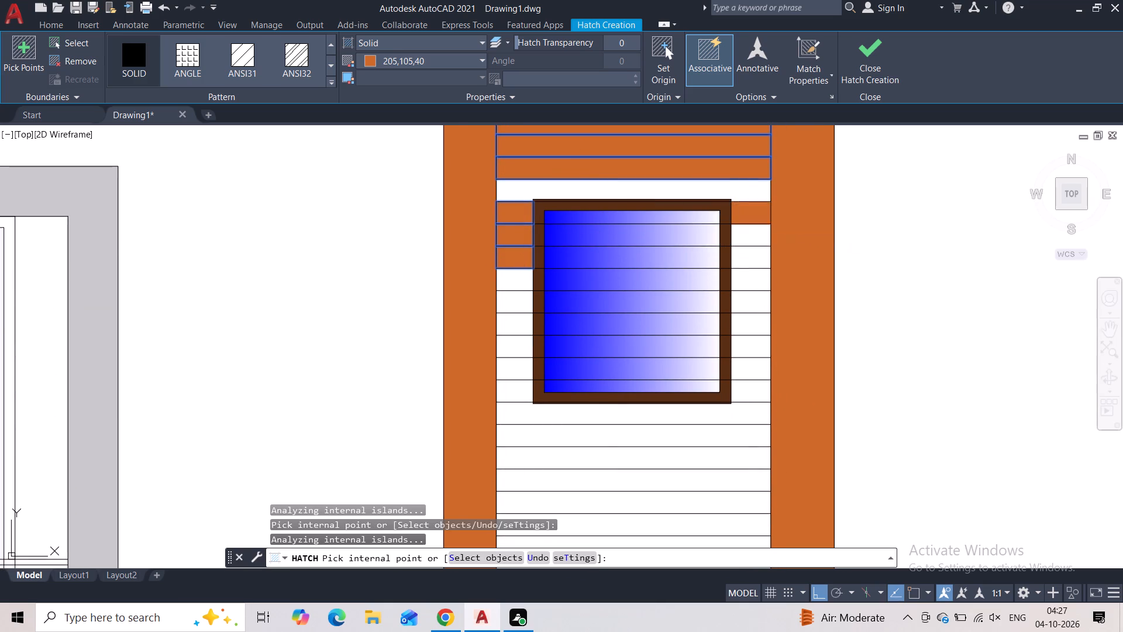
{"action": "left_click", "coordinate": [738, 190]}
{"action": "left_click", "coordinate": [751, 242]}
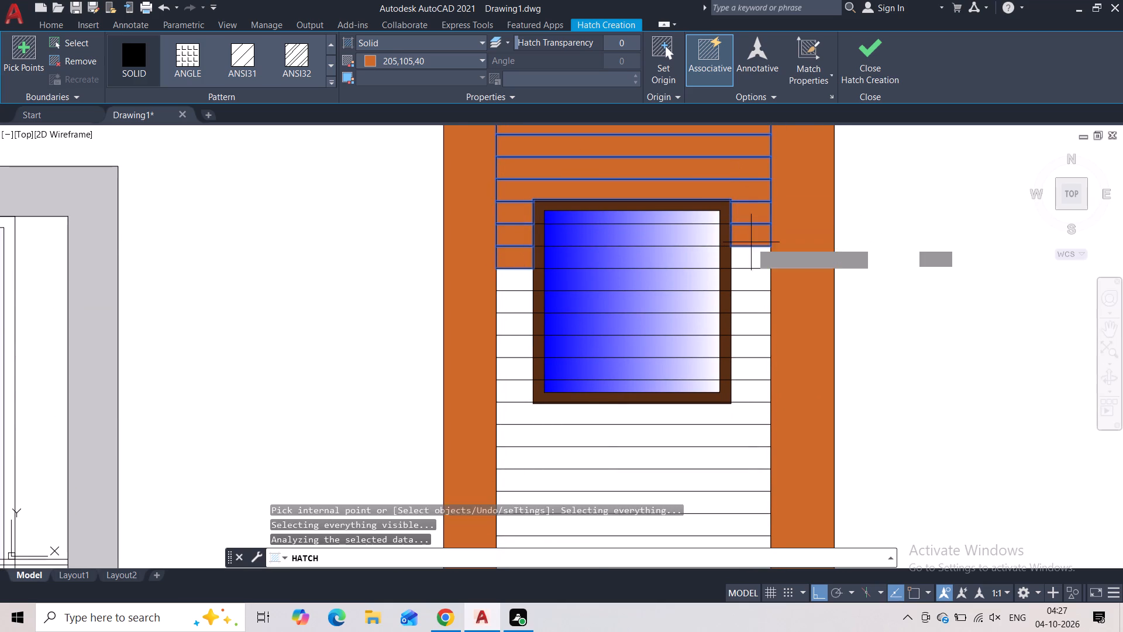
{"action": "left_click", "coordinate": [747, 257]}
{"action": "left_click", "coordinate": [745, 281]}
{"action": "left_click", "coordinate": [747, 305]}
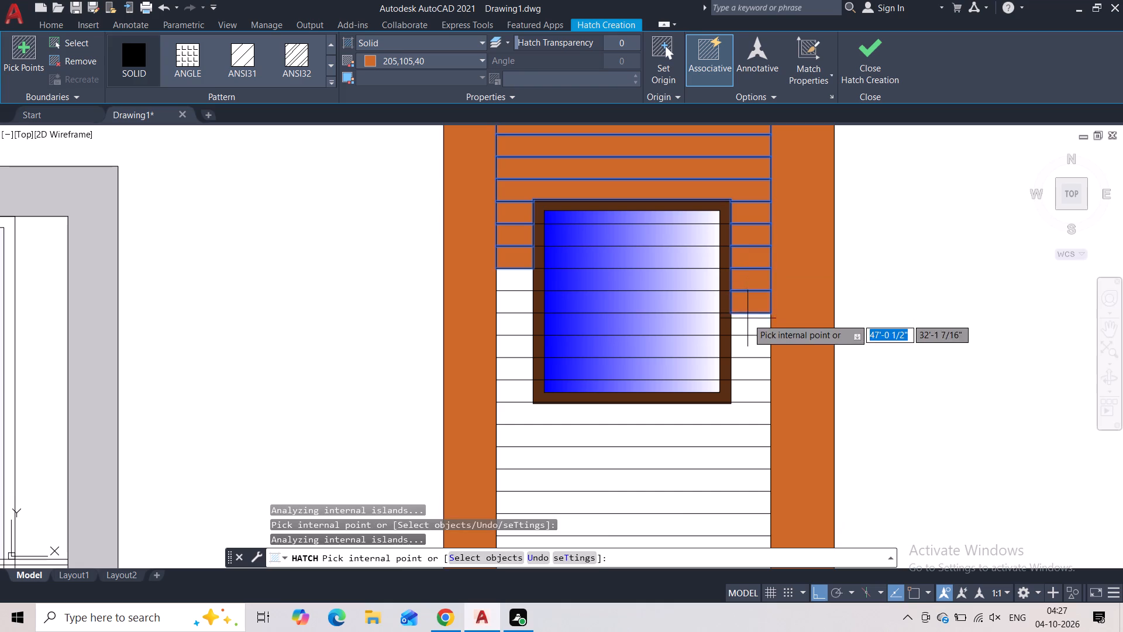
{"action": "left_click", "coordinate": [747, 322]}
{"action": "left_click", "coordinate": [744, 344]}
{"action": "left_click", "coordinate": [740, 369]}
{"action": "left_click", "coordinate": [744, 387]}
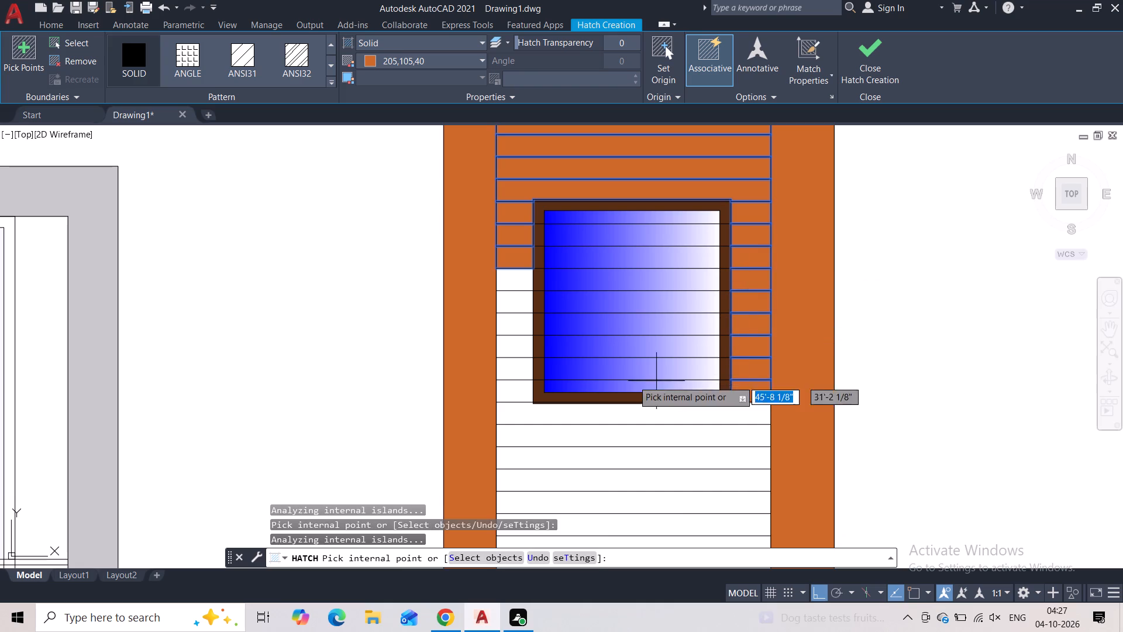
Add the remaining unfilled strips on the left side of the right tower's window to the hatch.
{"action": "left_click", "coordinate": [511, 374]}
{"action": "left_click", "coordinate": [513, 393]}
{"action": "left_click", "coordinate": [518, 347]}
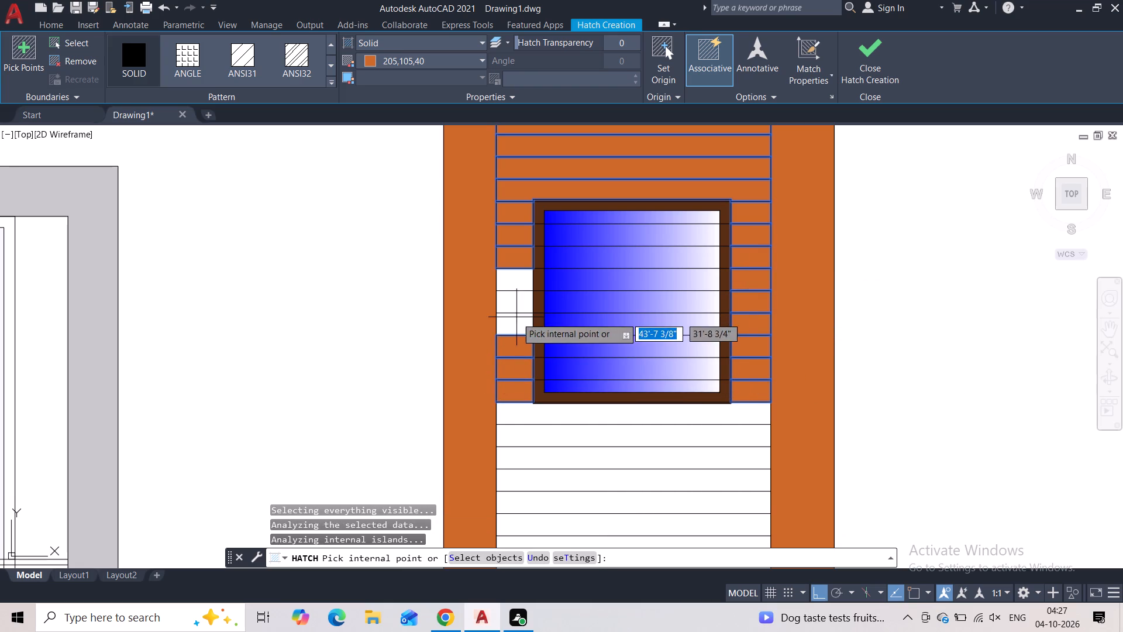
{"action": "left_click", "coordinate": [515, 314]}
{"action": "left_click", "coordinate": [515, 314]}
{"action": "left_click", "coordinate": [518, 281]}
{"action": "left_click", "coordinate": [515, 300]}
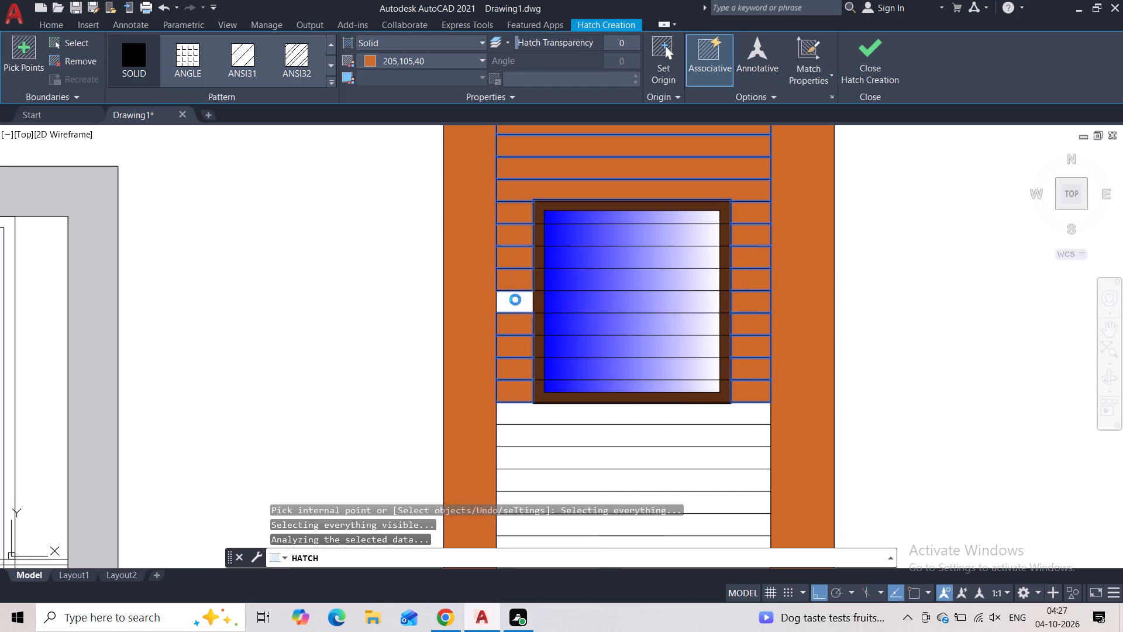
Add all full-width strips below the window down to the bottom of the right tower's panel and finish the hatch.
{"action": "middle_click_drag", "start_coordinate": [559, 422], "coordinate": [546, 314]}
{"action": "left_click", "coordinate": [549, 312]}
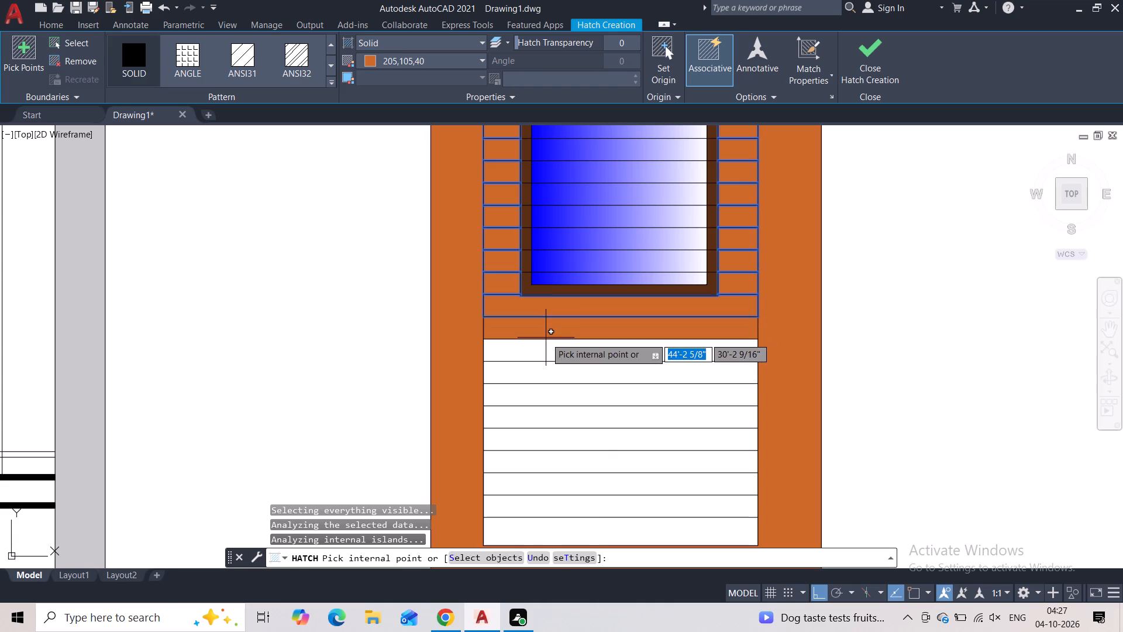
{"action": "left_click", "coordinate": [546, 338]}
{"action": "left_click", "coordinate": [542, 344]}
{"action": "left_click", "coordinate": [542, 372]}
{"action": "left_click", "coordinate": [541, 389]}
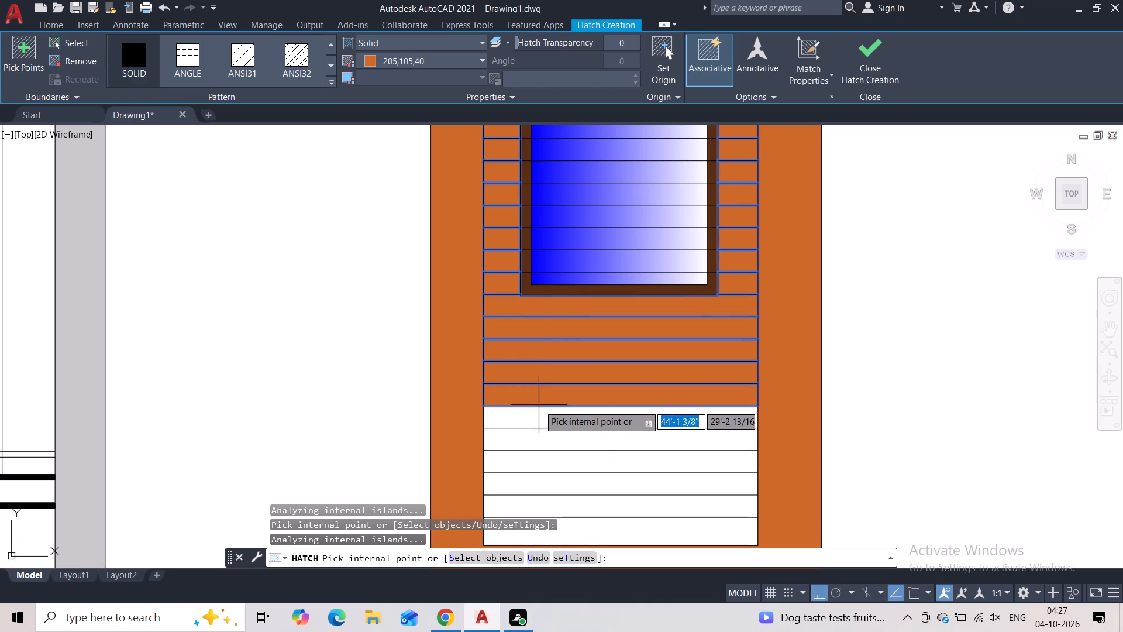
{"action": "left_click", "coordinate": [539, 406]}
{"action": "left_click", "coordinate": [534, 418]}
{"action": "left_click", "coordinate": [534, 433]}
{"action": "left_click", "coordinate": [529, 454]}
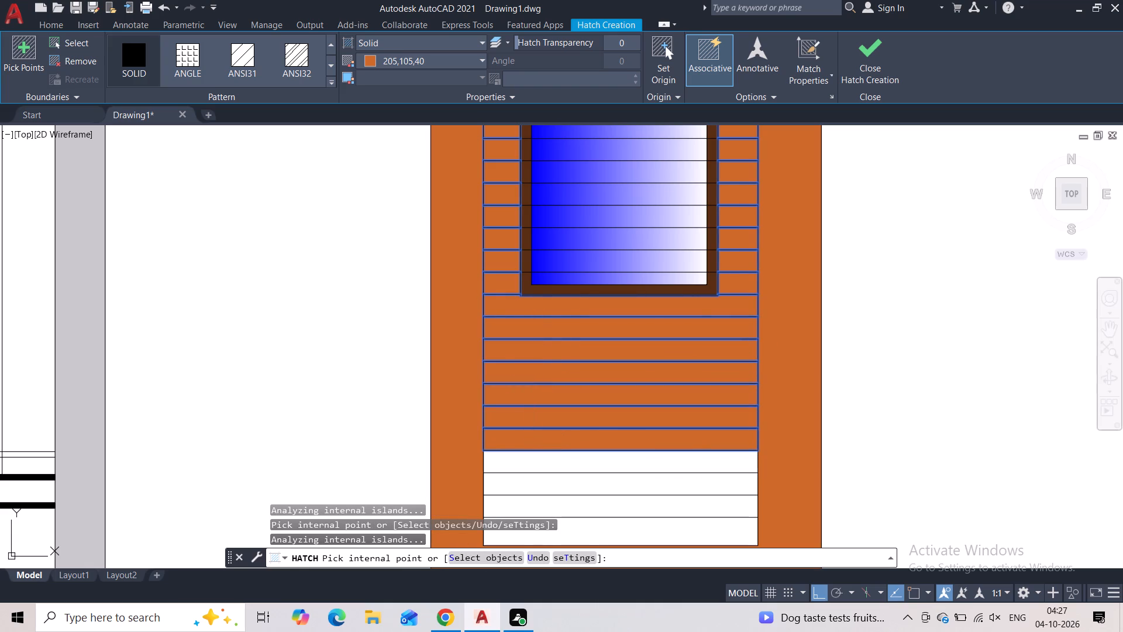
{"action": "left_click", "coordinate": [526, 475]}
{"action": "middle_click_drag", "start_coordinate": [531, 462], "coordinate": [543, 297]}
{"action": "left_click", "coordinate": [546, 342]}
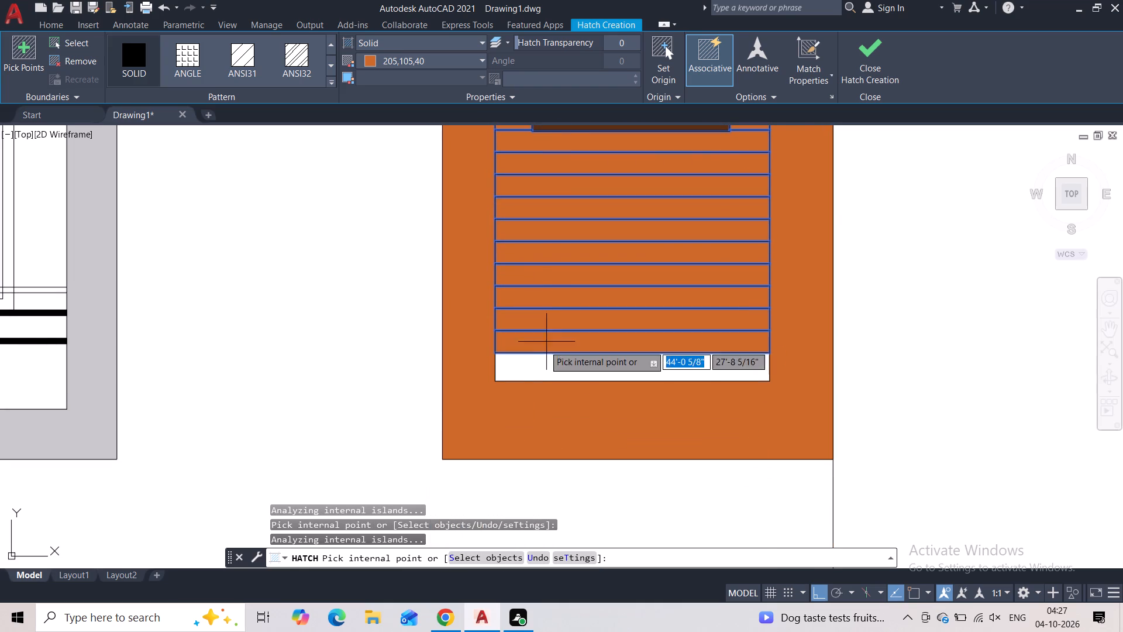
{"action": "left_click", "coordinate": [541, 366]}
{"action": "left_click", "coordinate": [874, 66]}
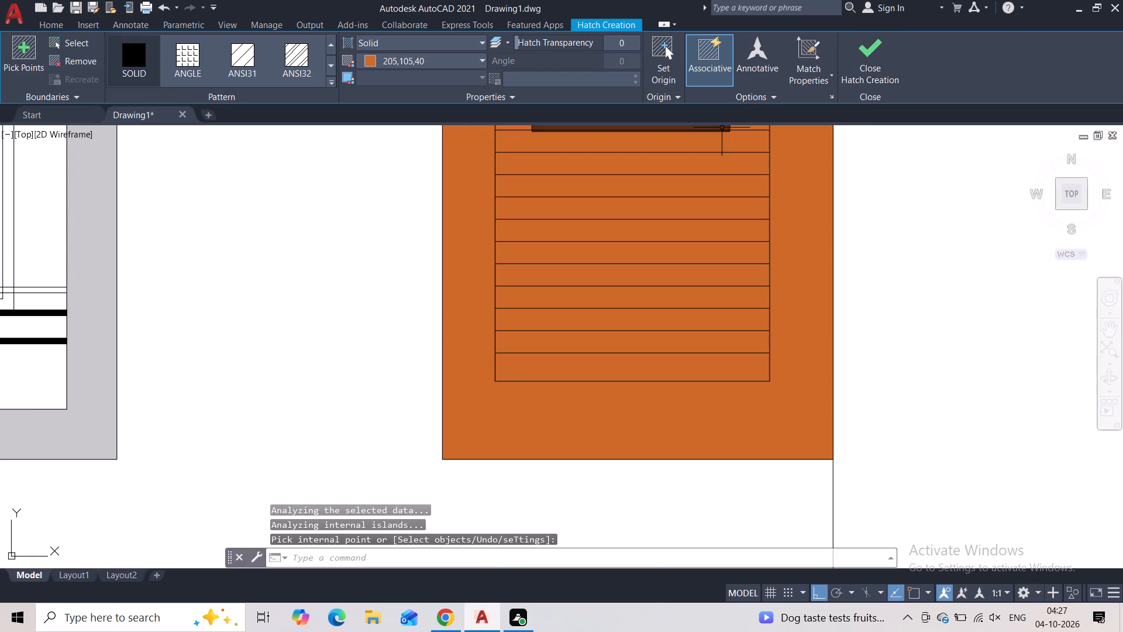
{"action": "scroll", "coordinate": [875, 186], "scroll_direction": "down", "scroll_amount": 3}
{"action": "middle_click_drag", "start_coordinate": [874, 167], "coordinate": [777, 367]}
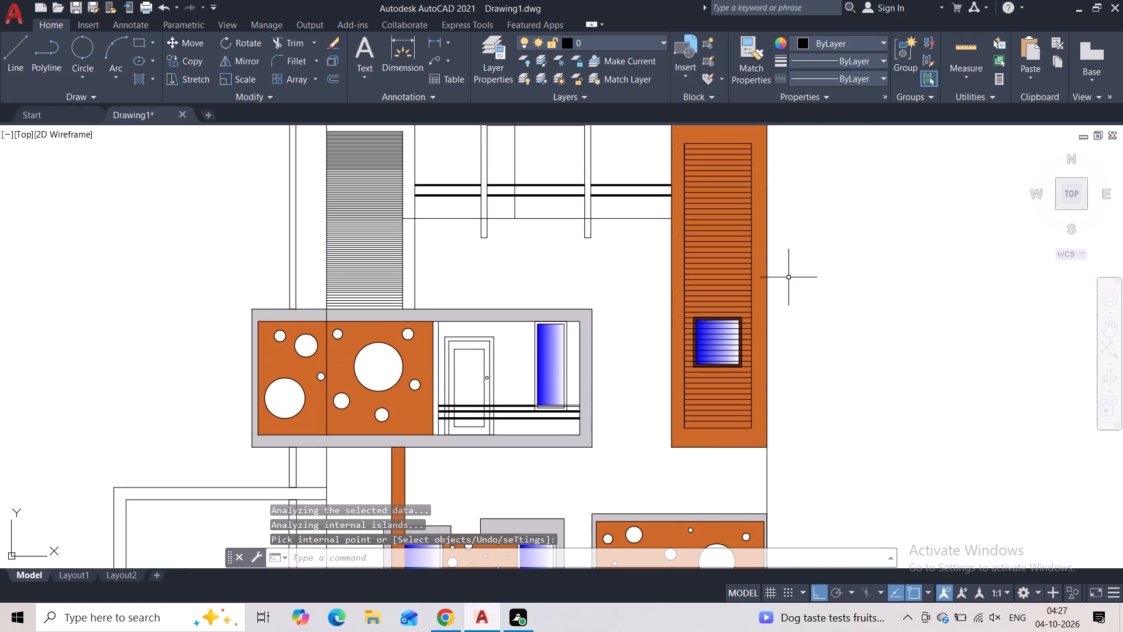
Start a solid hatch in dark brown 89,46,18 and fill the upper-floor window's frame above and below the top railing bar.
{"action": "scroll", "coordinate": [788, 277], "scroll_direction": "down", "scroll_amount": 1}
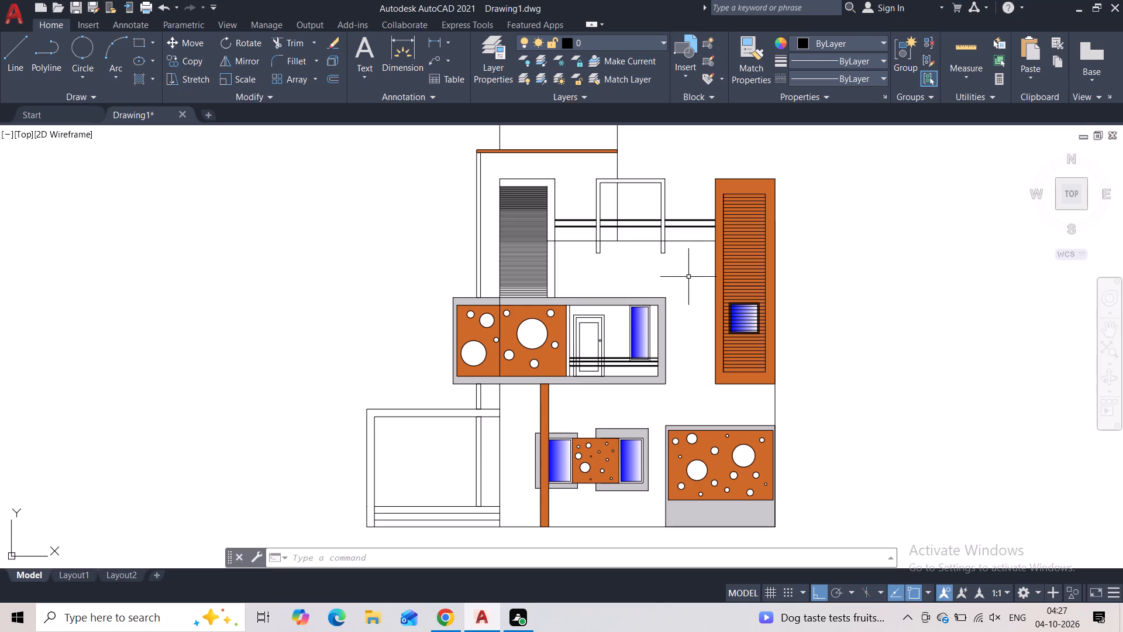
{"action": "scroll", "coordinate": [690, 277], "scroll_direction": "up", "scroll_amount": 2}
{"action": "scroll", "coordinate": [754, 321], "scroll_direction": "up", "scroll_amount": 2}
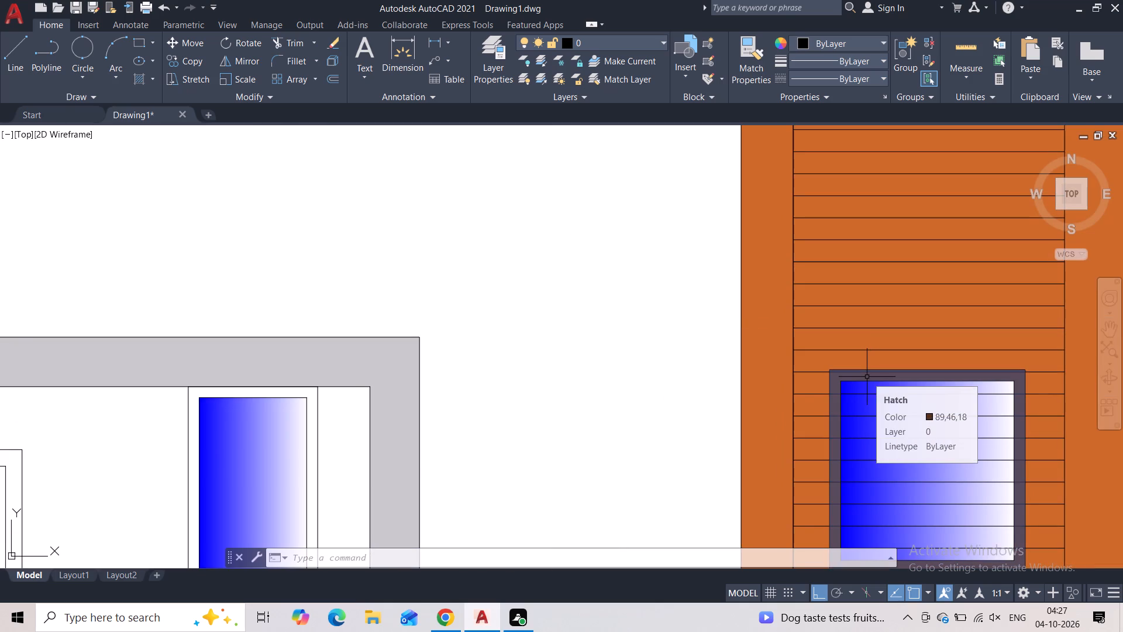
{"action": "scroll", "coordinate": [519, 253], "scroll_direction": "down", "scroll_amount": 2}
{"action": "middle_click_drag", "start_coordinate": [518, 277], "coordinate": [516, 278]}
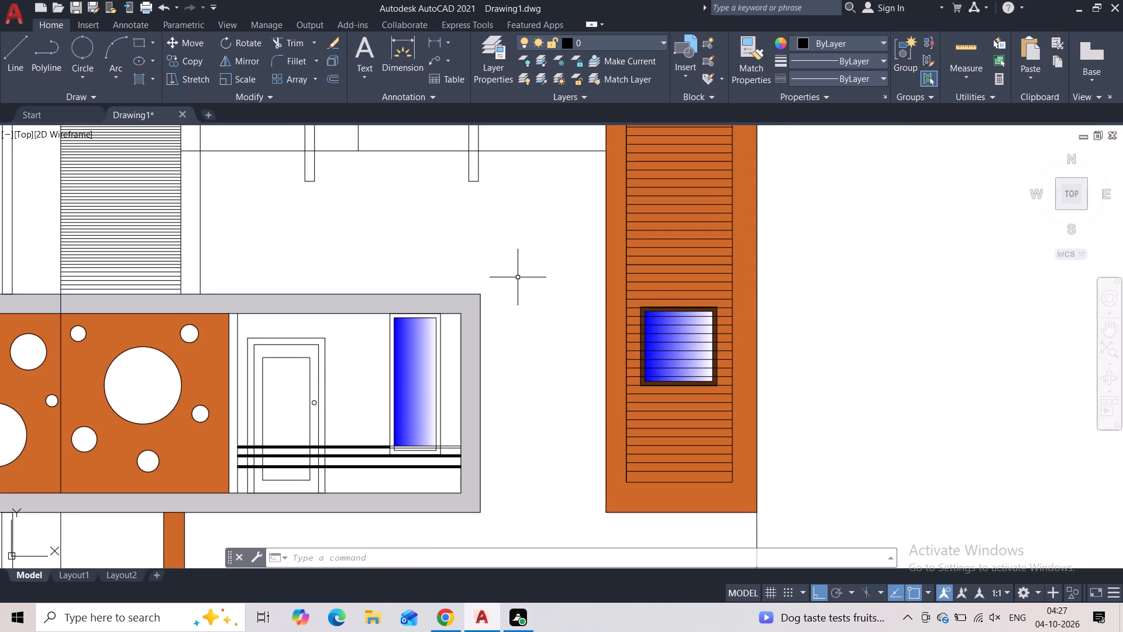
{"action": "middle_click_drag", "start_coordinate": [516, 278], "coordinate": [560, 181]}
{"action": "scroll", "coordinate": [560, 191], "scroll_direction": "down", "scroll_amount": 1}
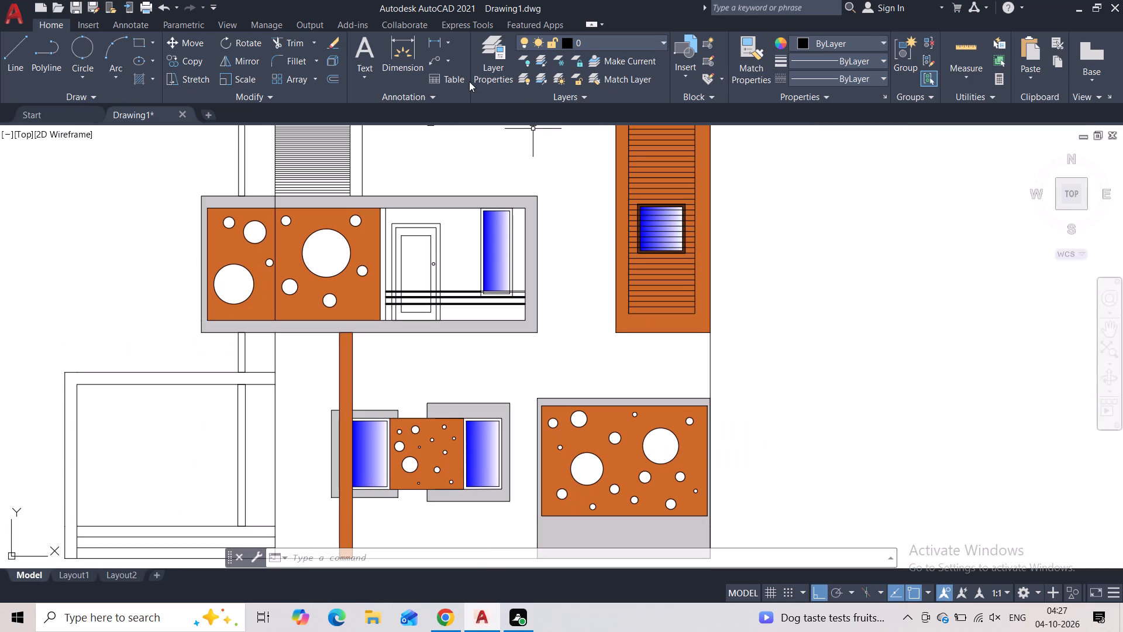
{"action": "key", "text": "h"}
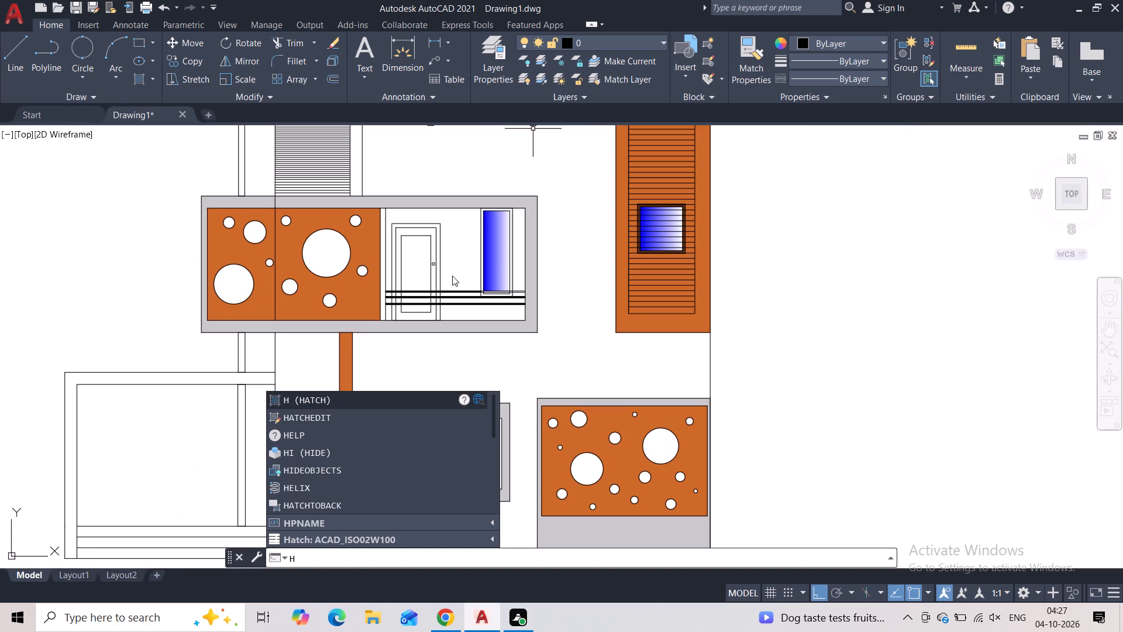
{"action": "left_click", "coordinate": [409, 403]}
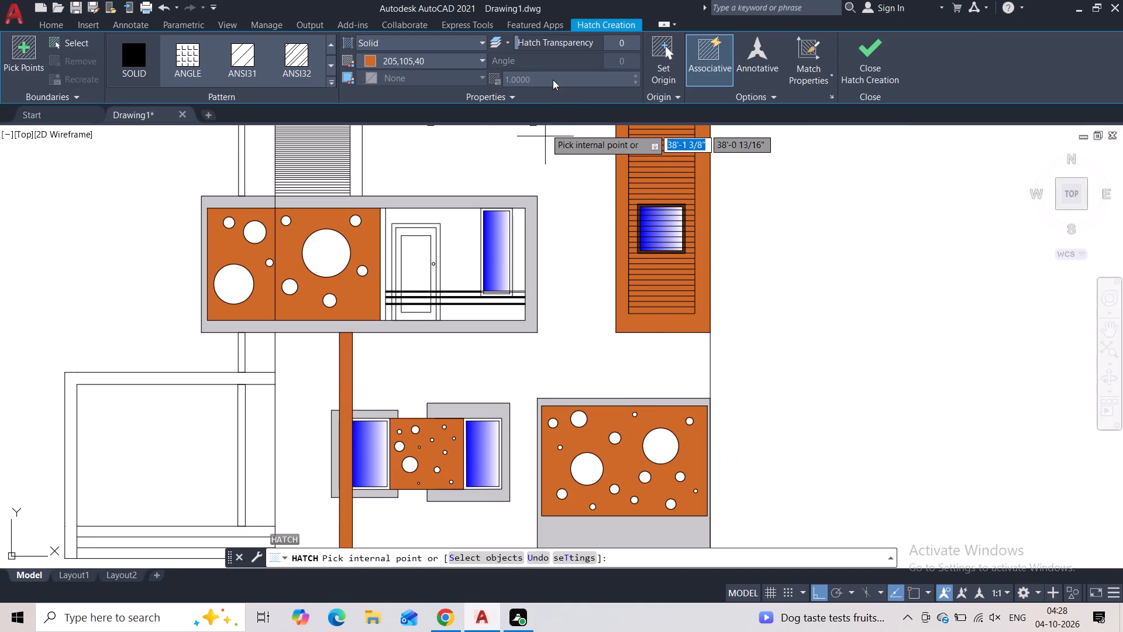
{"action": "left_click", "coordinate": [452, 61]}
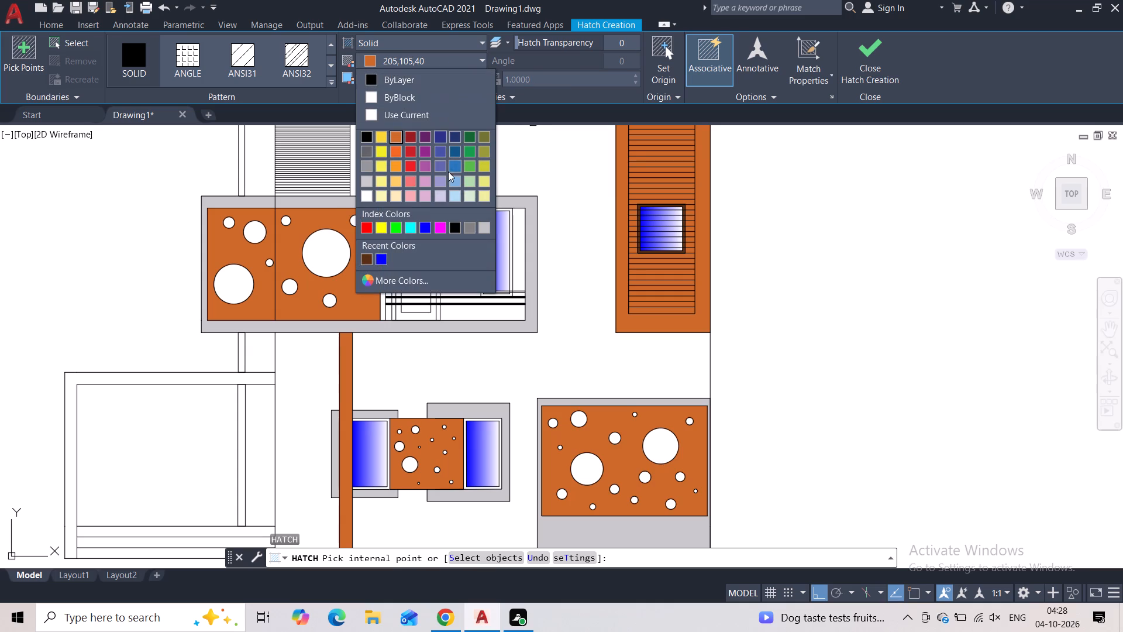
{"action": "left_click", "coordinate": [364, 263]}
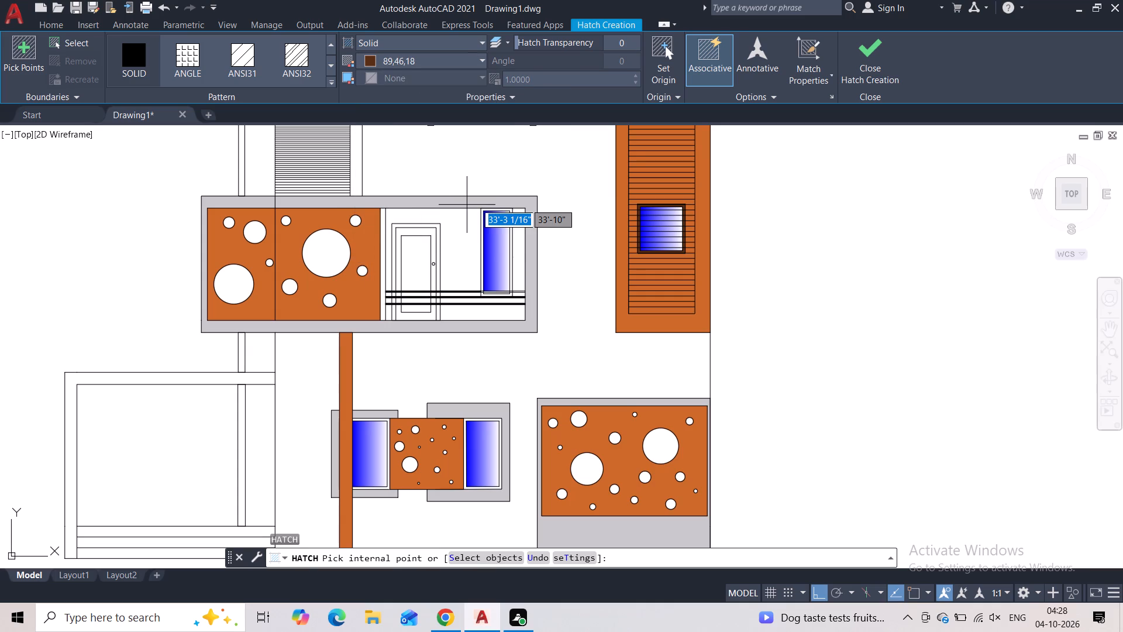
{"action": "scroll", "coordinate": [495, 216], "scroll_direction": "up", "scroll_amount": 3}
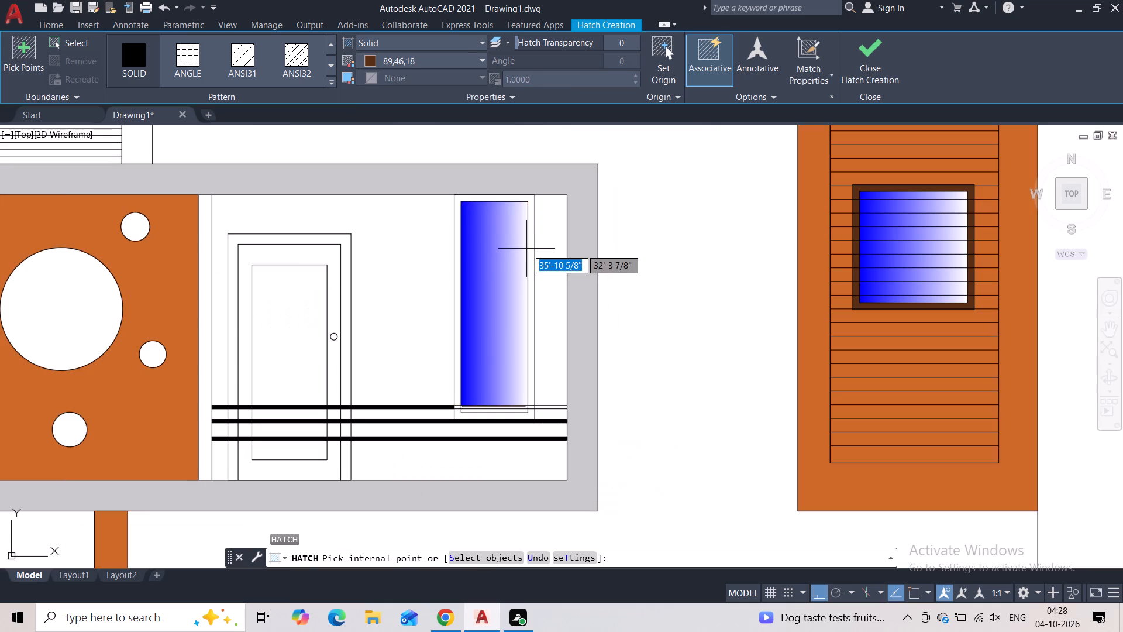
{"action": "left_click", "coordinate": [529, 234]}
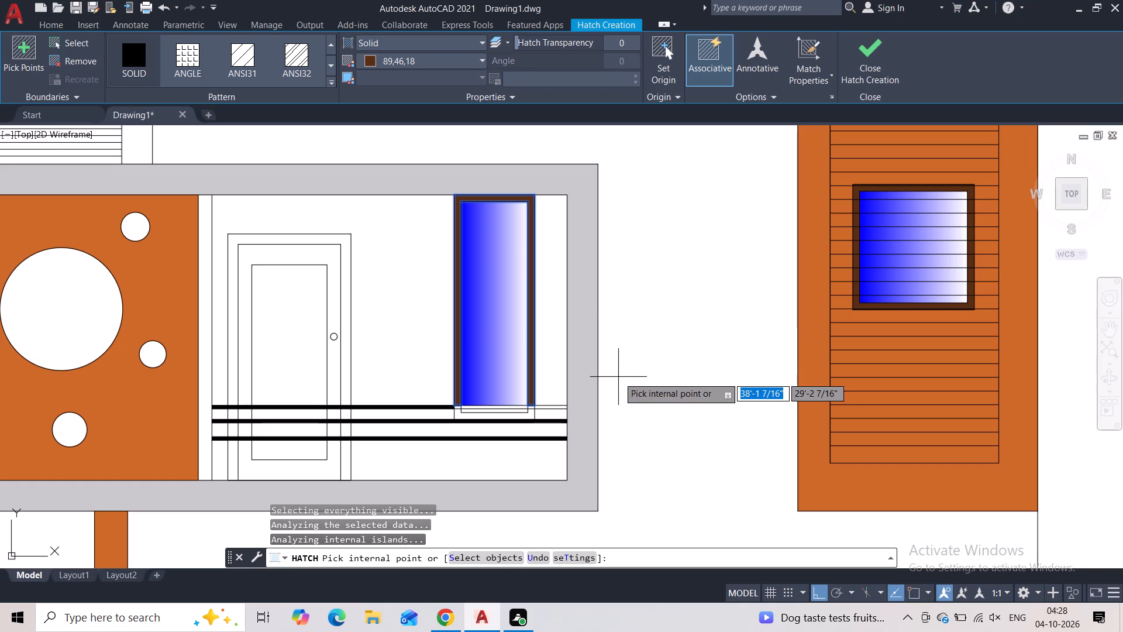
{"action": "middle_click_drag", "start_coordinate": [619, 377], "coordinate": [612, 288]}
{"action": "scroll", "coordinate": [499, 342], "scroll_direction": "up", "scroll_amount": 2}
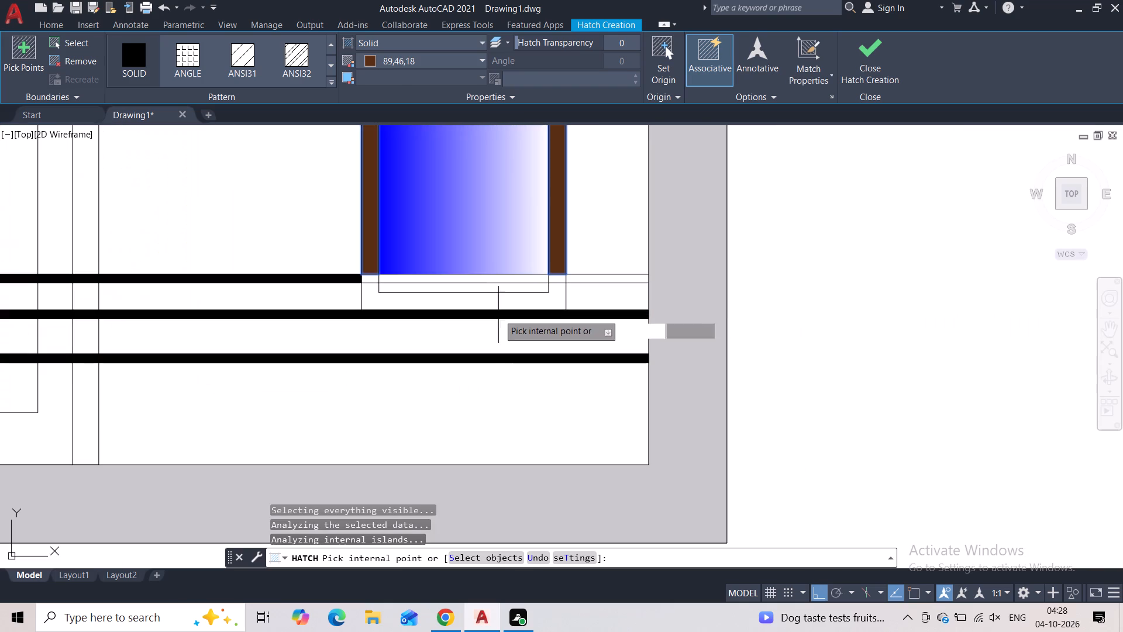
{"action": "left_click", "coordinate": [501, 304]}
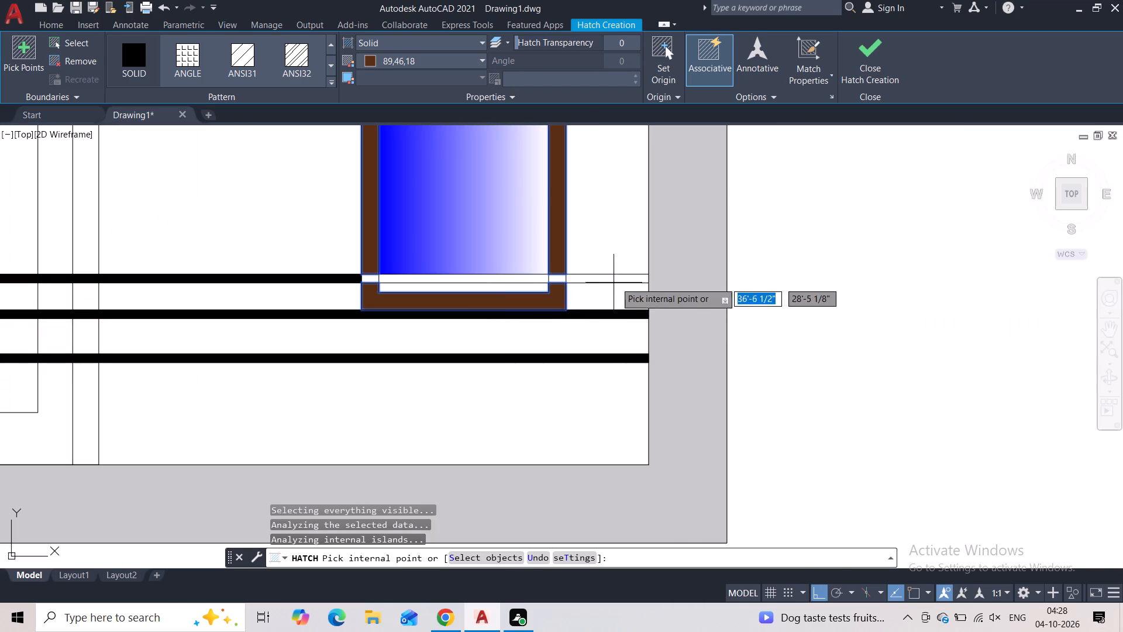
Add the frames of both ground-floor windows beside the small circle cut-out panel to the brown hatch.
{"action": "middle_click_drag", "start_coordinate": [776, 330], "coordinate": [750, 224]}
{"action": "scroll", "coordinate": [750, 232], "scroll_direction": "down", "scroll_amount": 2}
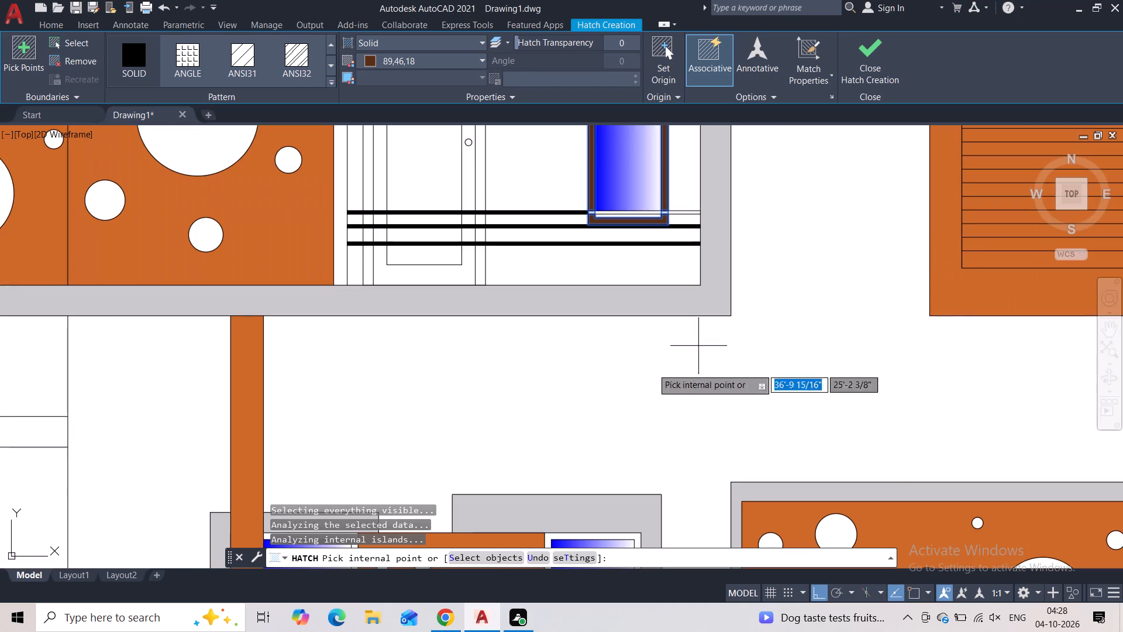
{"action": "middle_click_drag", "start_coordinate": [571, 414], "coordinate": [551, 260]}
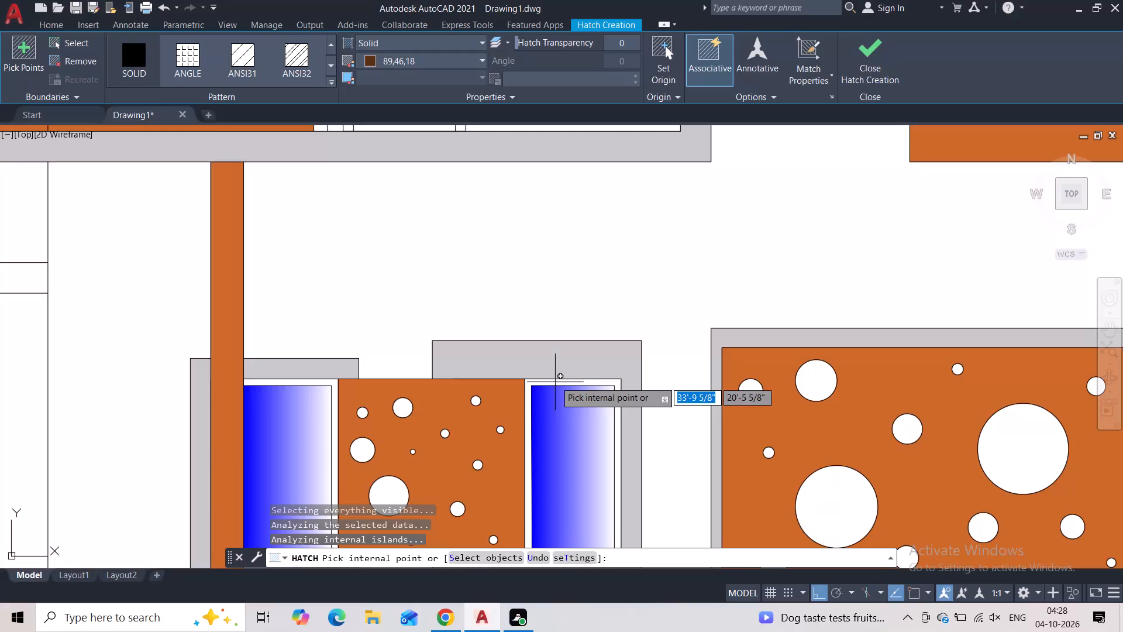
{"action": "left_click", "coordinate": [554, 383]}
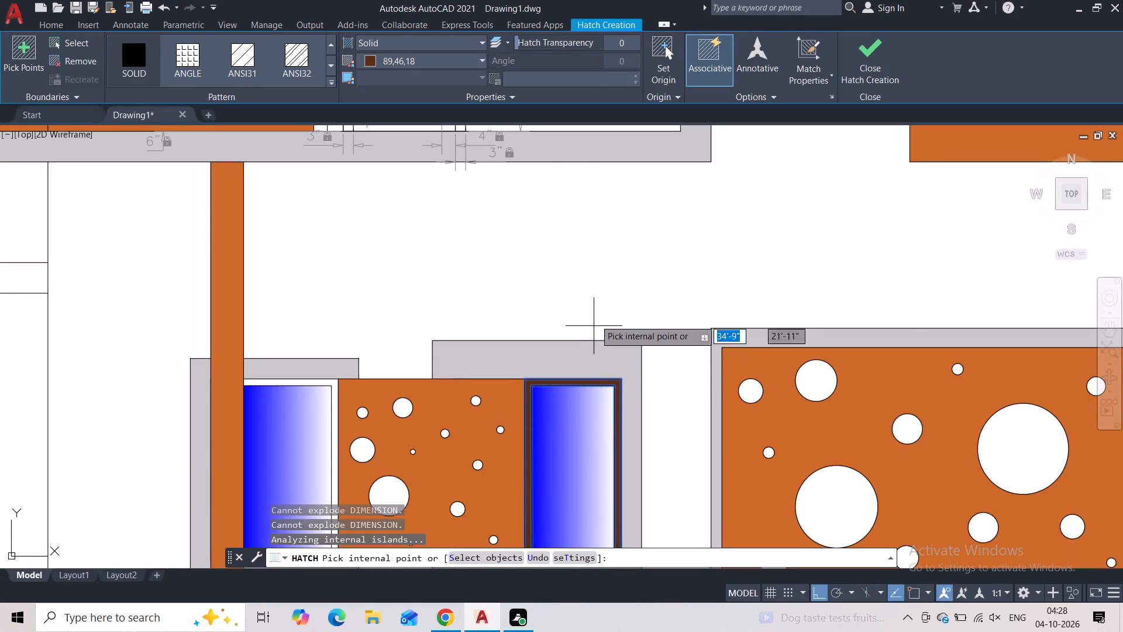
{"action": "middle_click_drag", "start_coordinate": [595, 318], "coordinate": [553, 115]}
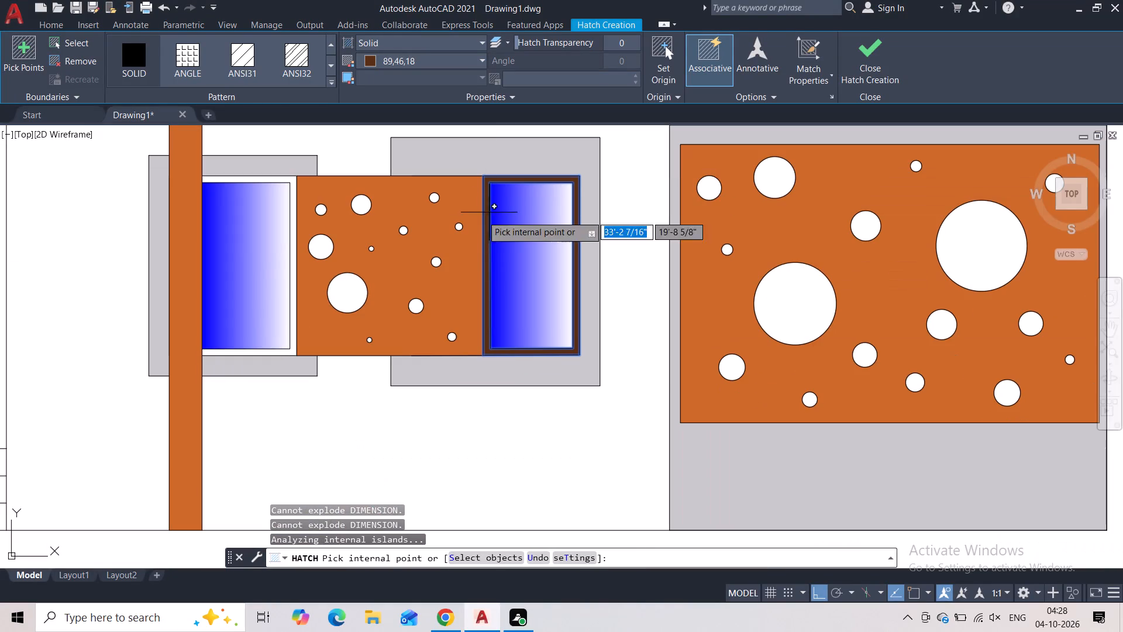
{"action": "left_click", "coordinate": [285, 354]}
Add the upper-floor door's centre panel, inner frame and outer frame above the railing to the brown hatch.
{"action": "scroll", "coordinate": [340, 418], "scroll_direction": "down", "scroll_amount": 2}
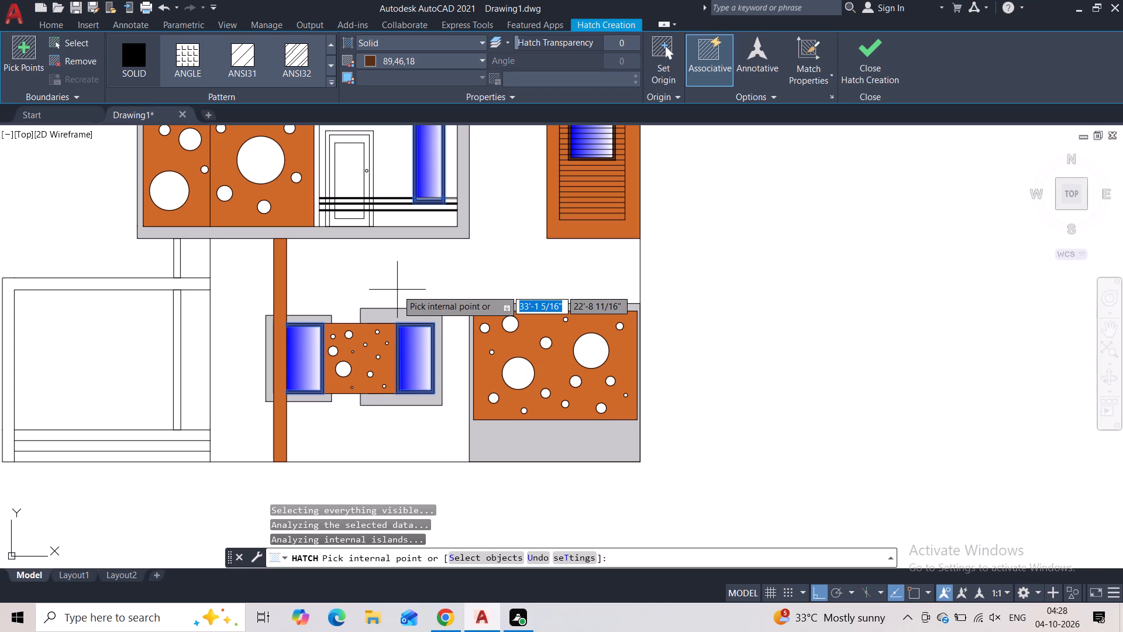
{"action": "middle_click_drag", "start_coordinate": [397, 270], "coordinate": [425, 377]}
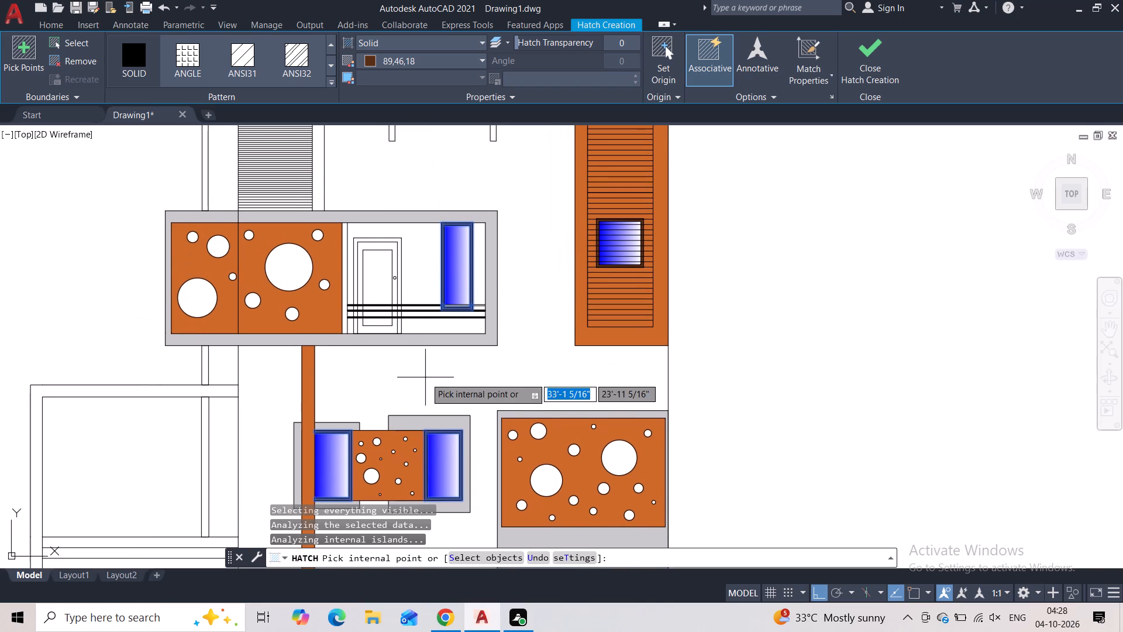
{"action": "scroll", "coordinate": [378, 276], "scroll_direction": "up", "scroll_amount": 2}
{"action": "left_click", "coordinate": [378, 276]}
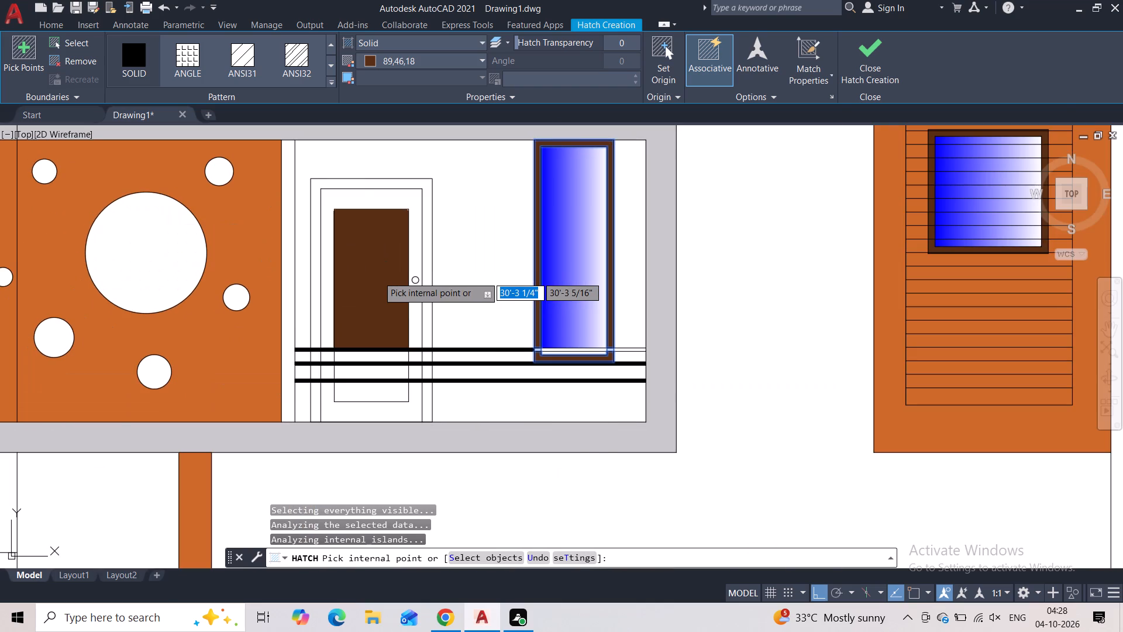
{"action": "left_click", "coordinate": [373, 207]}
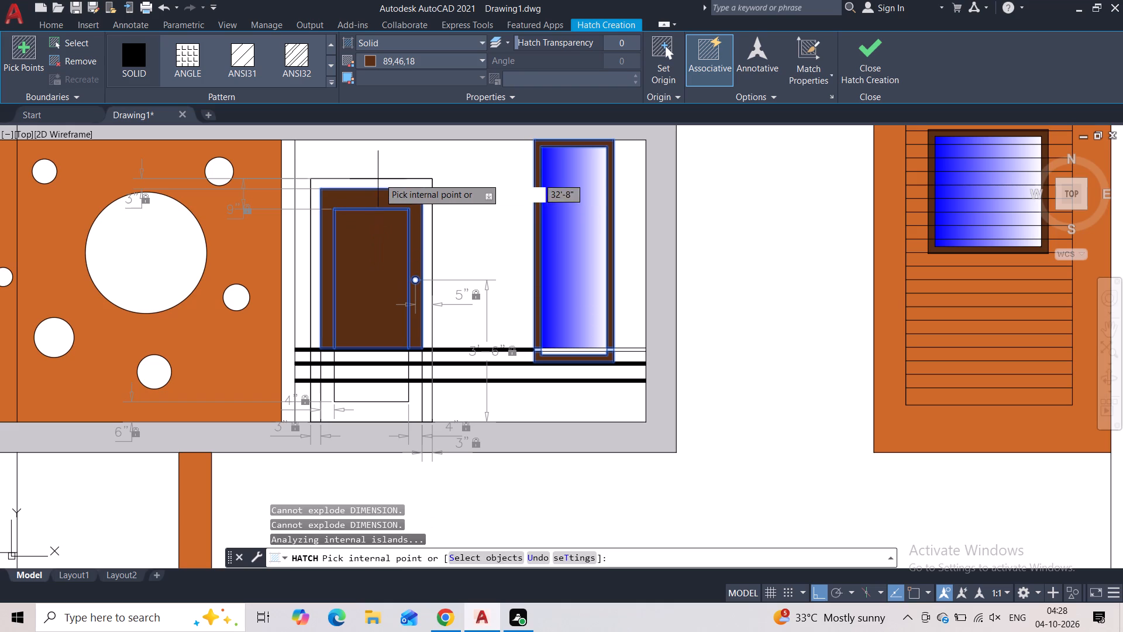
{"action": "left_click", "coordinate": [378, 182]}
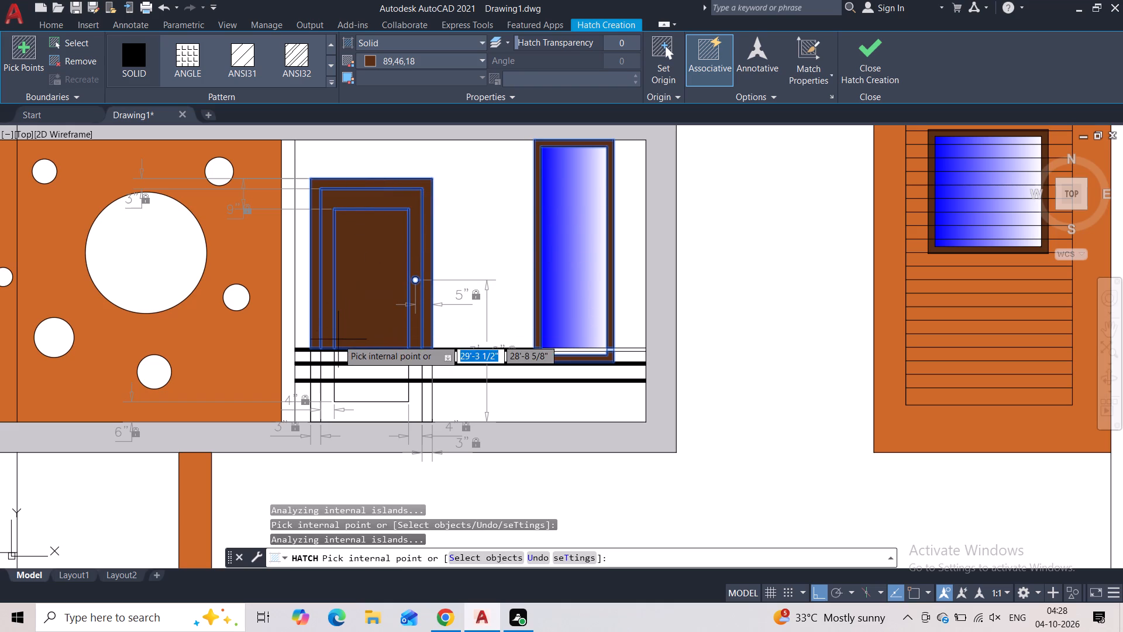
Add the door's left frame and centre panel pieces between the railing bars, and the inner frame below the lowest bar, to the hatch.
{"action": "scroll", "coordinate": [328, 359], "scroll_direction": "up", "scroll_amount": 2}
{"action": "left_click", "coordinate": [328, 360]}
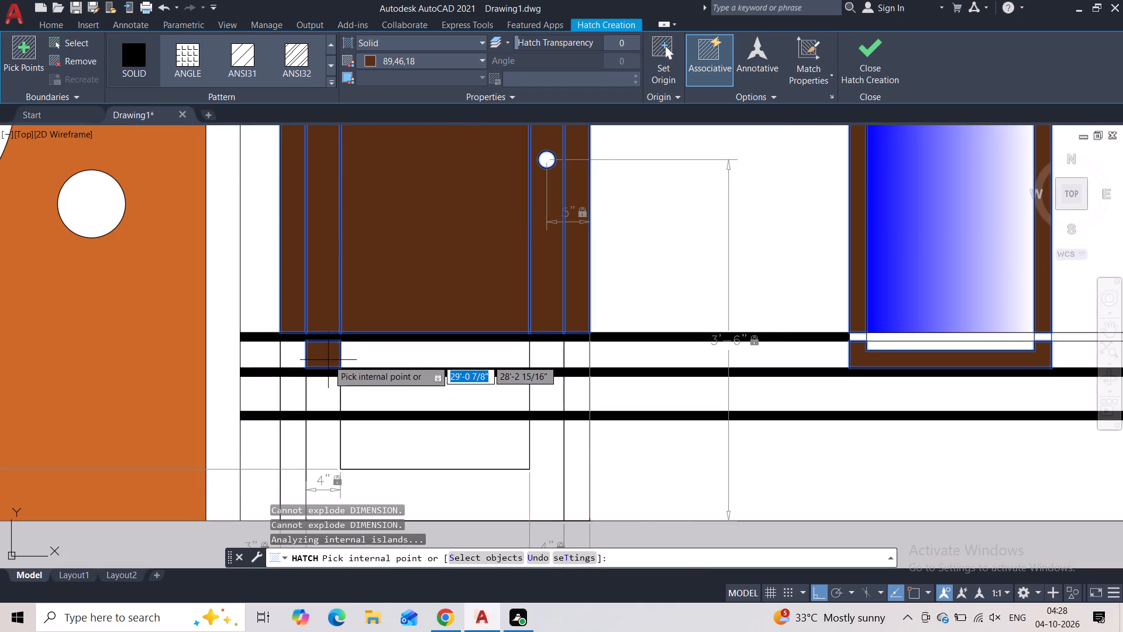
{"action": "left_click", "coordinate": [297, 363]}
{"action": "left_click", "coordinate": [292, 389]}
{"action": "left_click", "coordinate": [320, 390]}
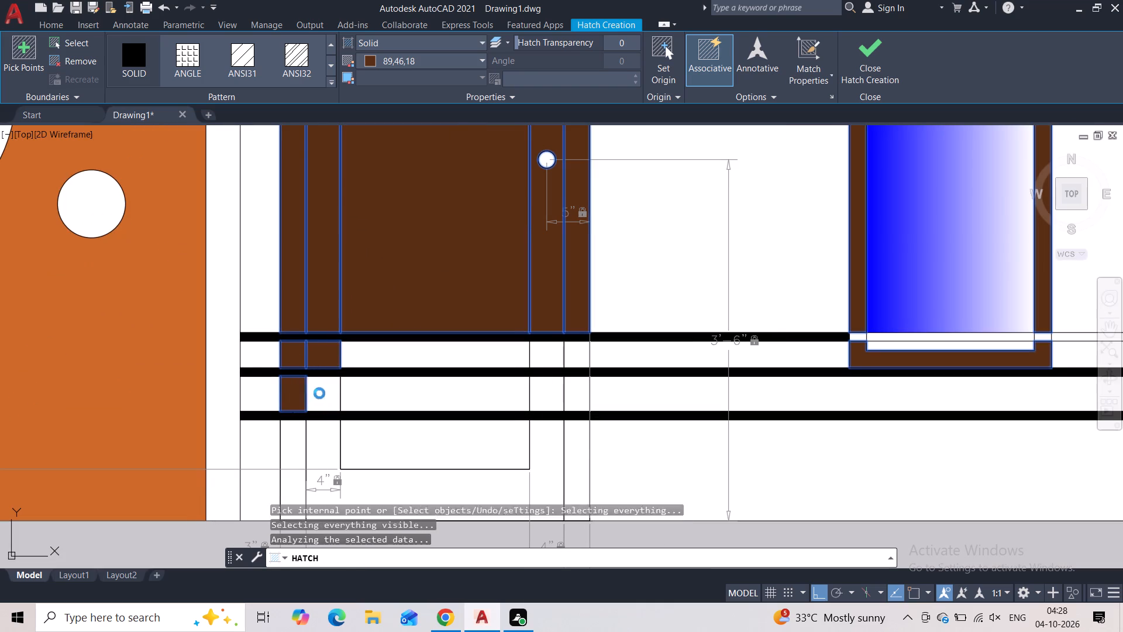
{"action": "left_click", "coordinate": [320, 431]}
{"action": "left_click", "coordinate": [376, 399]}
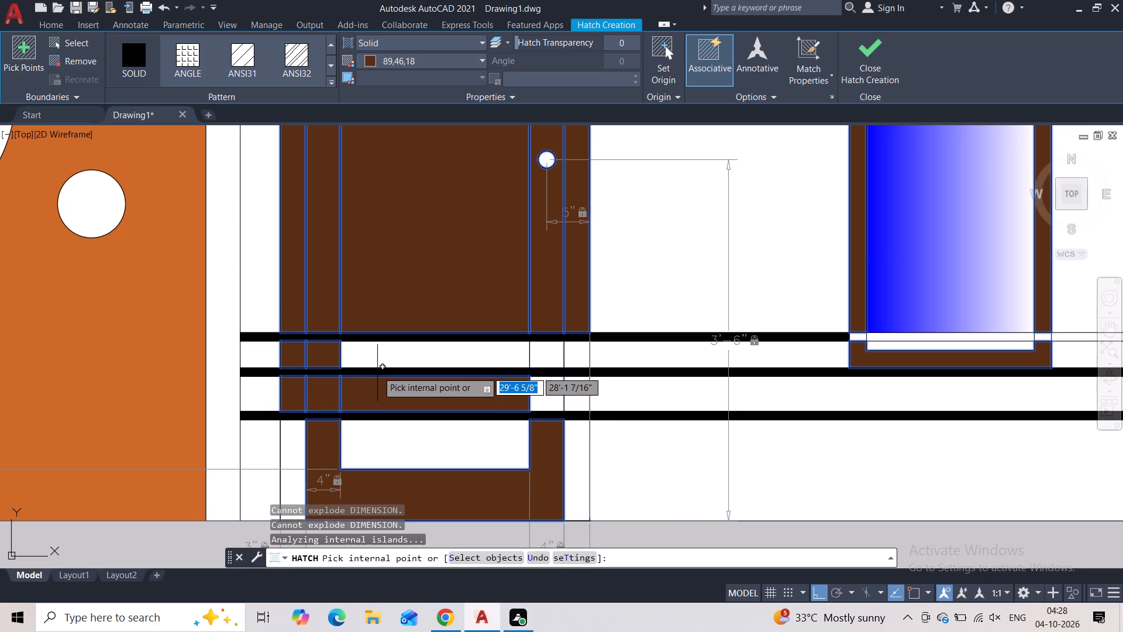
{"action": "left_click", "coordinate": [377, 367]}
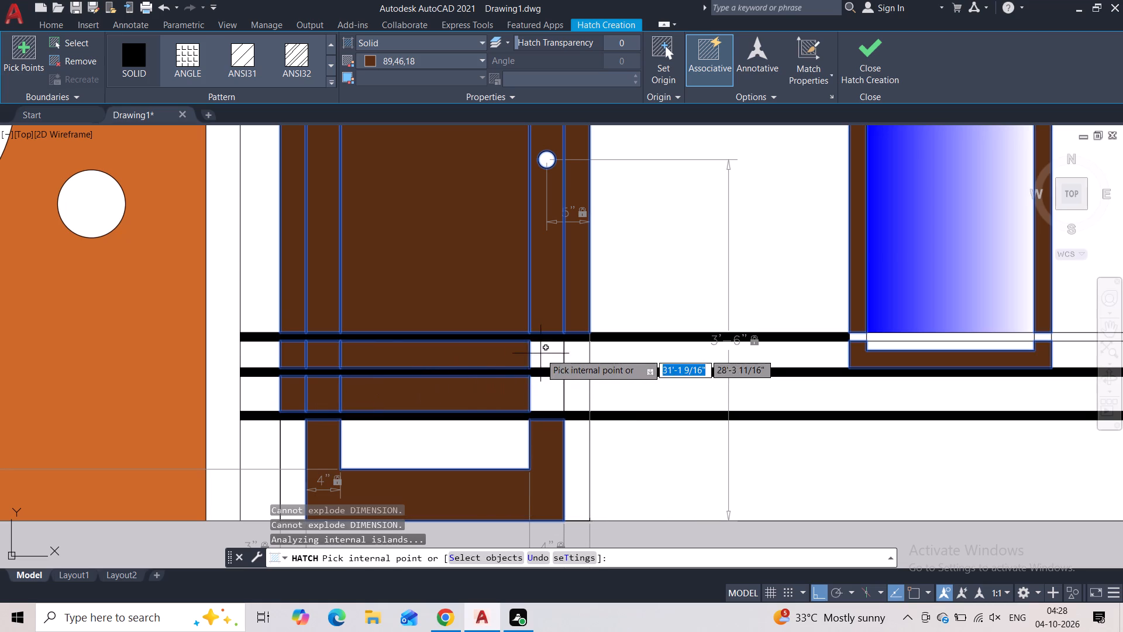
Add the door's right frame pieces between the bars and the remaining panel and outer frame pieces below them, and finish the hatch.
{"action": "left_click", "coordinate": [541, 353]}
{"action": "left_click", "coordinate": [540, 390]}
{"action": "left_click", "coordinate": [570, 358]}
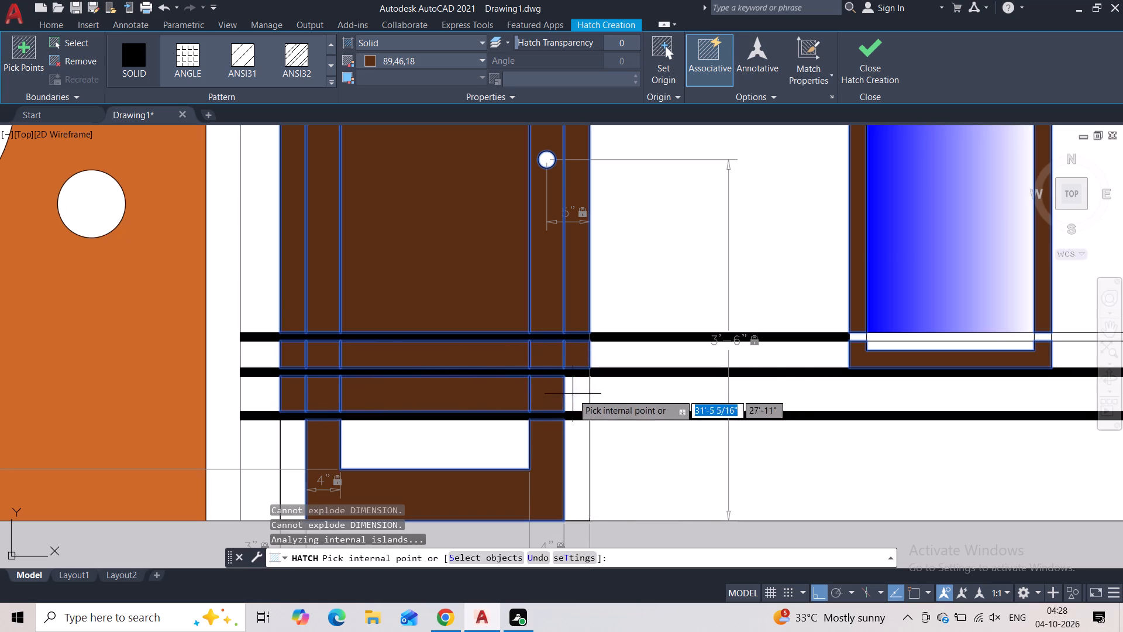
{"action": "left_click", "coordinate": [573, 394]}
{"action": "left_click", "coordinate": [566, 448]}
{"action": "left_click", "coordinate": [490, 445]}
{"action": "middle_click_drag", "start_coordinate": [474, 445], "coordinate": [495, 331]}
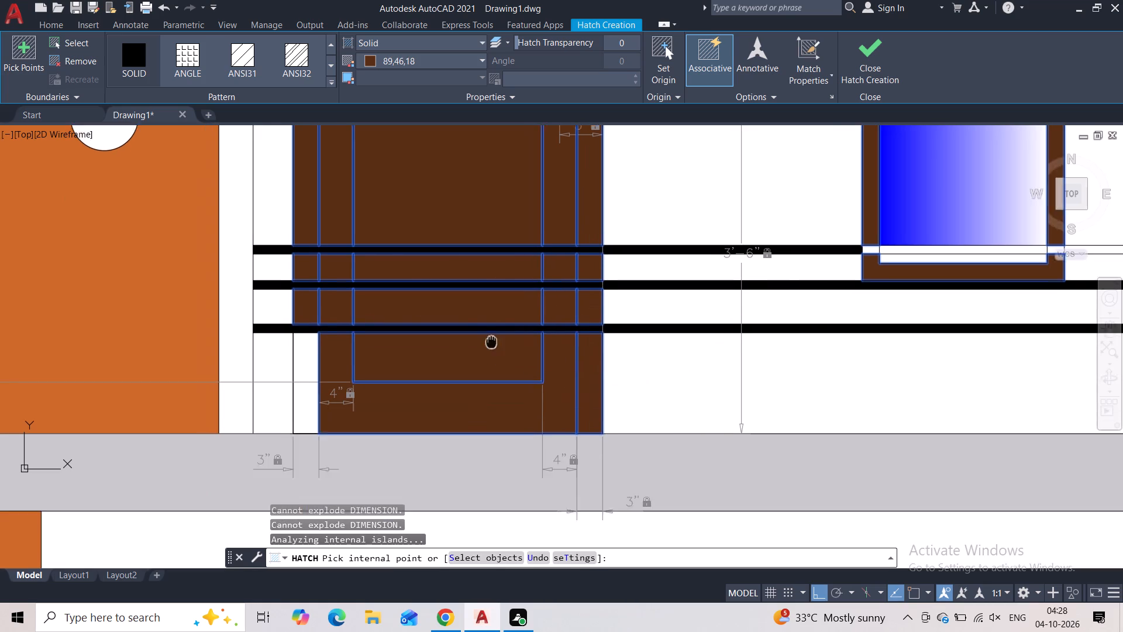
{"action": "middle_click_drag", "start_coordinate": [495, 331], "coordinate": [507, 303]}
{"action": "left_click", "coordinate": [324, 305]}
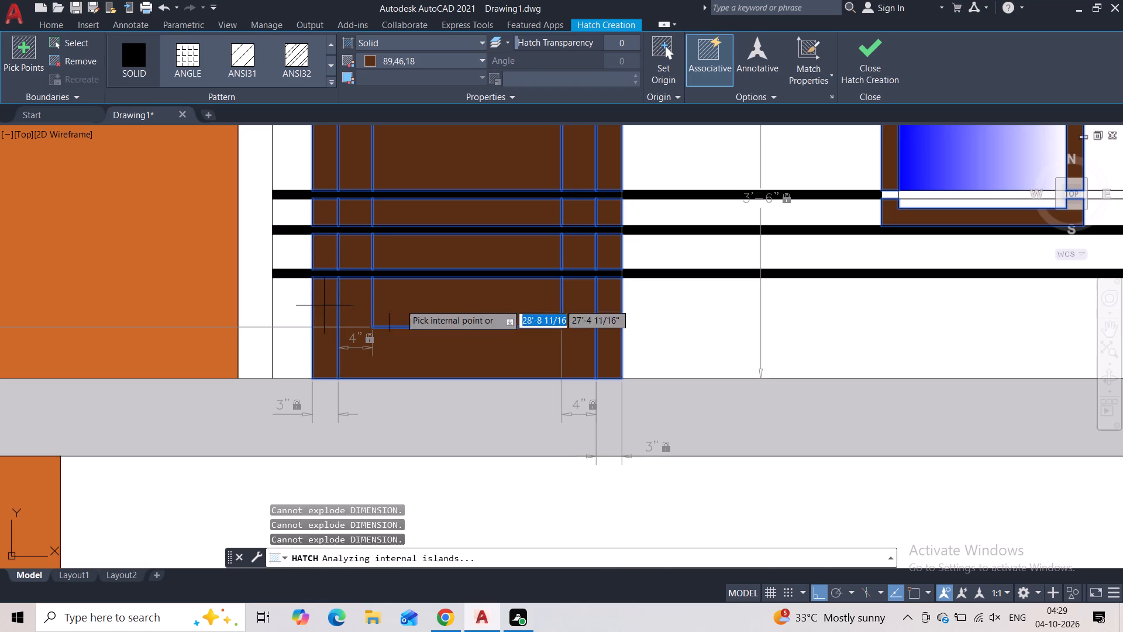
{"action": "scroll", "coordinate": [401, 304], "scroll_direction": "down", "scroll_amount": 3}
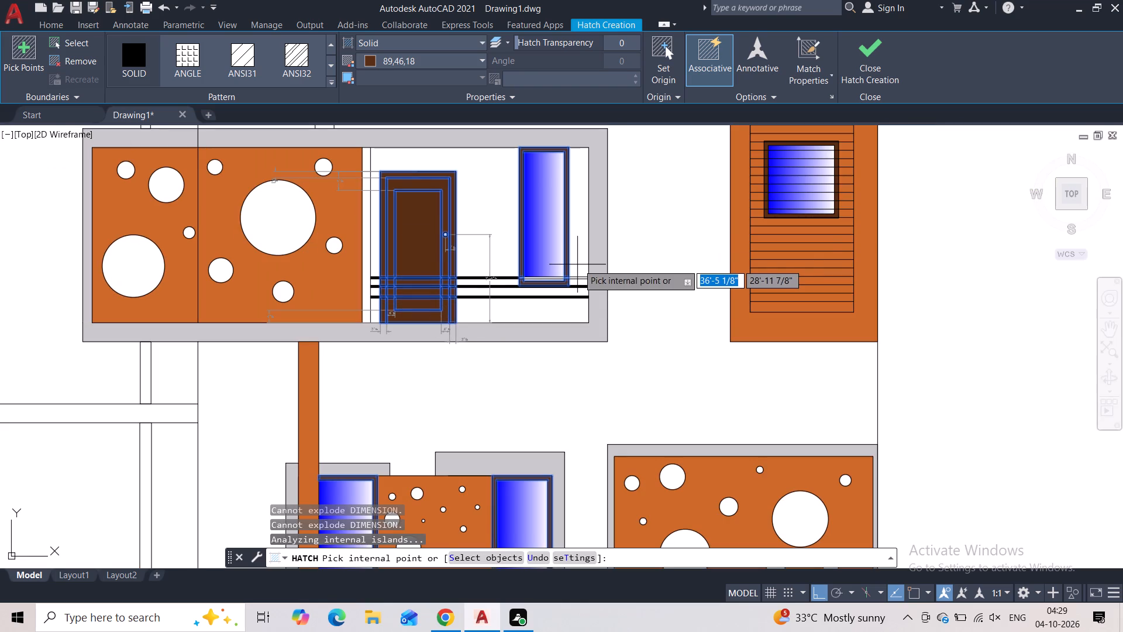
{"action": "left_click", "coordinate": [869, 57]}
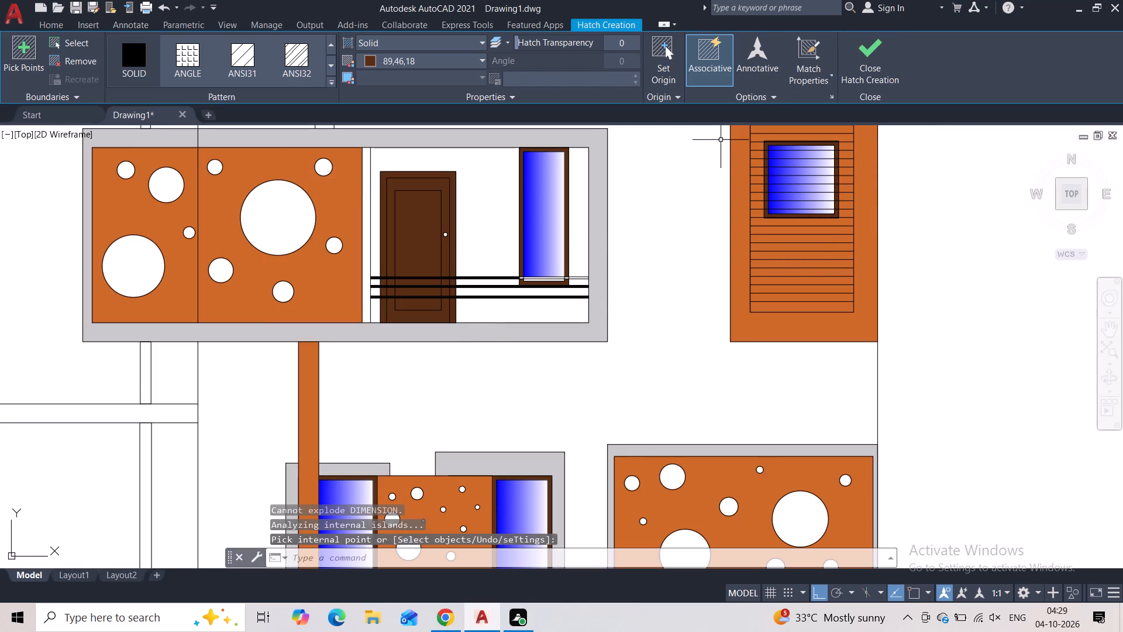
Start a solid hatch in grey 147,149,152 and fill the top and side frame around the upper louvred panel beside the roof railing.
{"action": "middle_click_drag", "start_coordinate": [640, 208], "coordinate": [612, 315]}
{"action": "scroll", "coordinate": [611, 315], "scroll_direction": "down", "scroll_amount": 1}
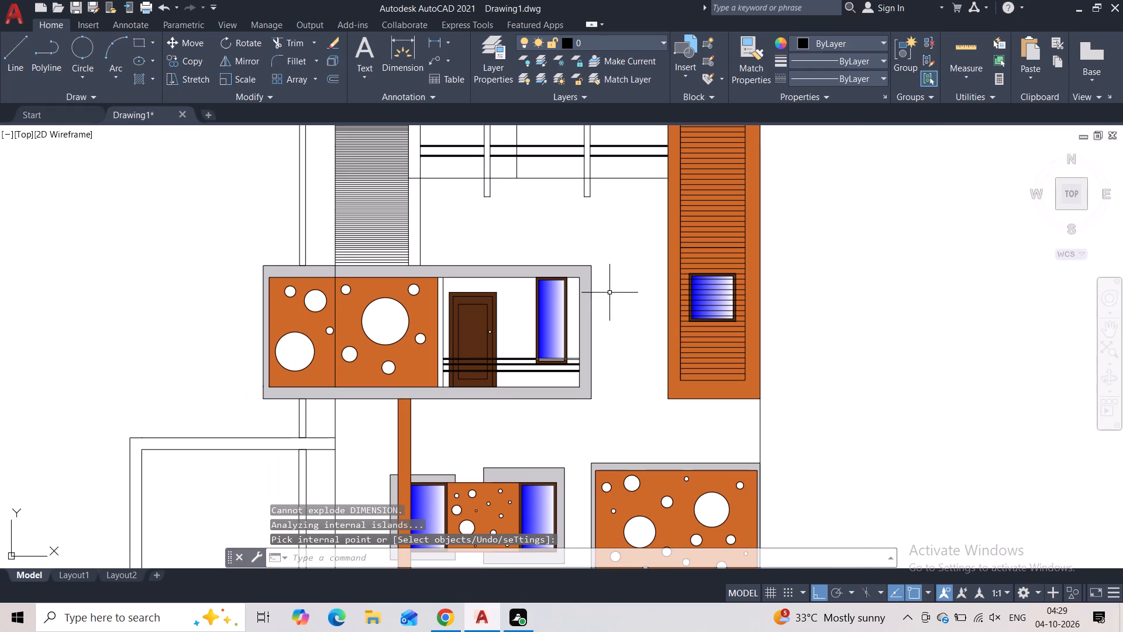
{"action": "middle_click_drag", "start_coordinate": [613, 279], "coordinate": [581, 344]}
{"action": "scroll", "coordinate": [581, 335], "scroll_direction": "down", "scroll_amount": 1}
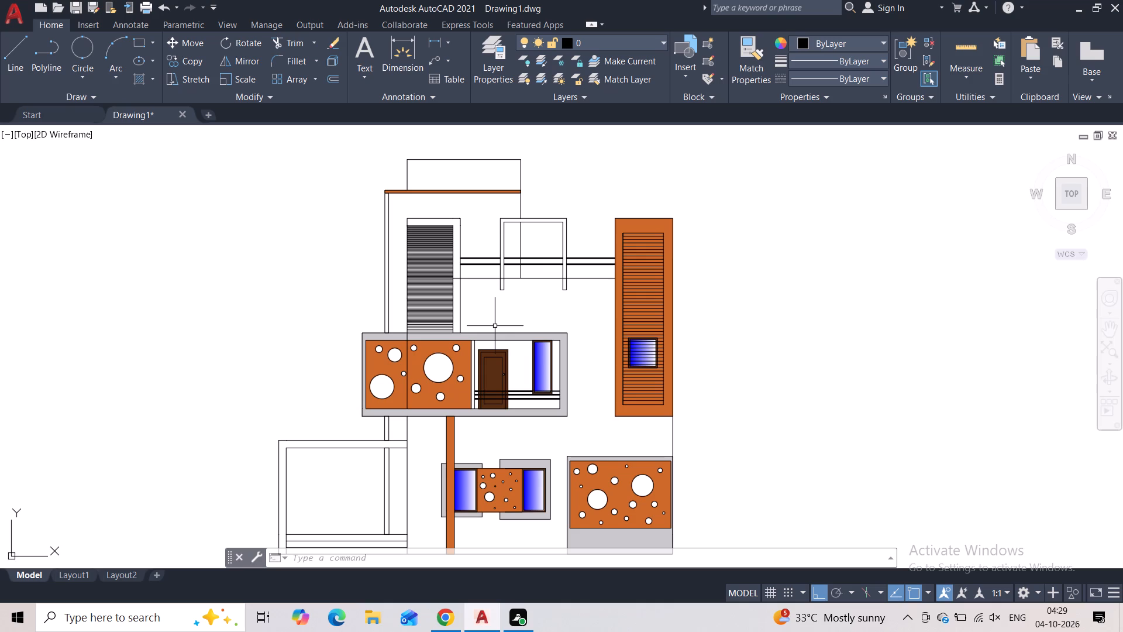
{"action": "key", "text": "h"}
{"action": "left_click", "coordinate": [520, 352]}
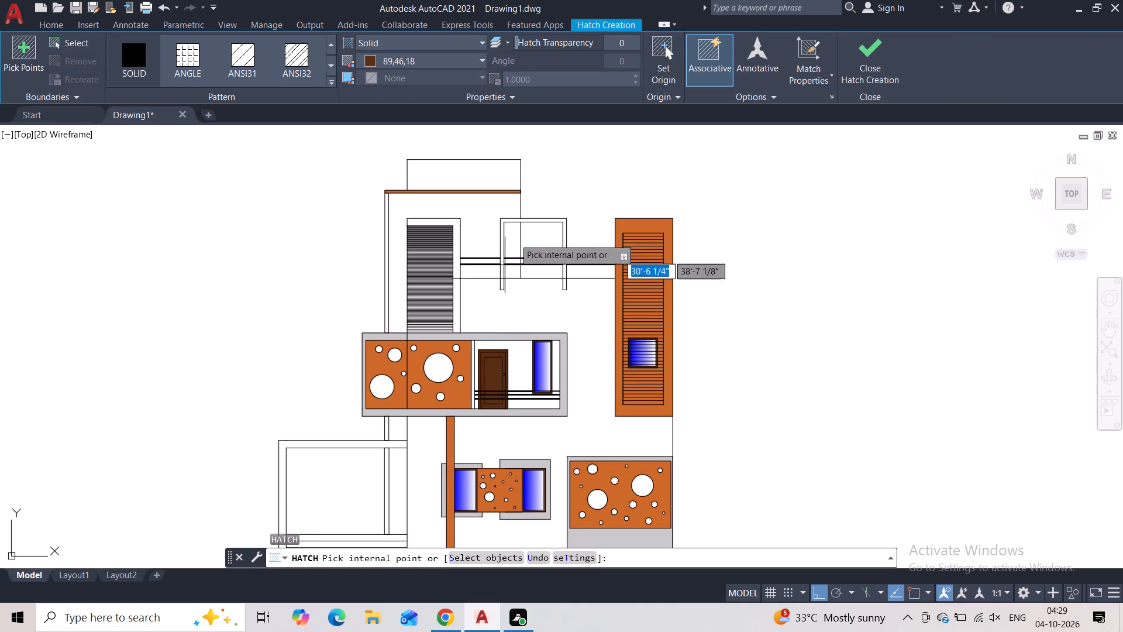
{"action": "left_click", "coordinate": [422, 61]}
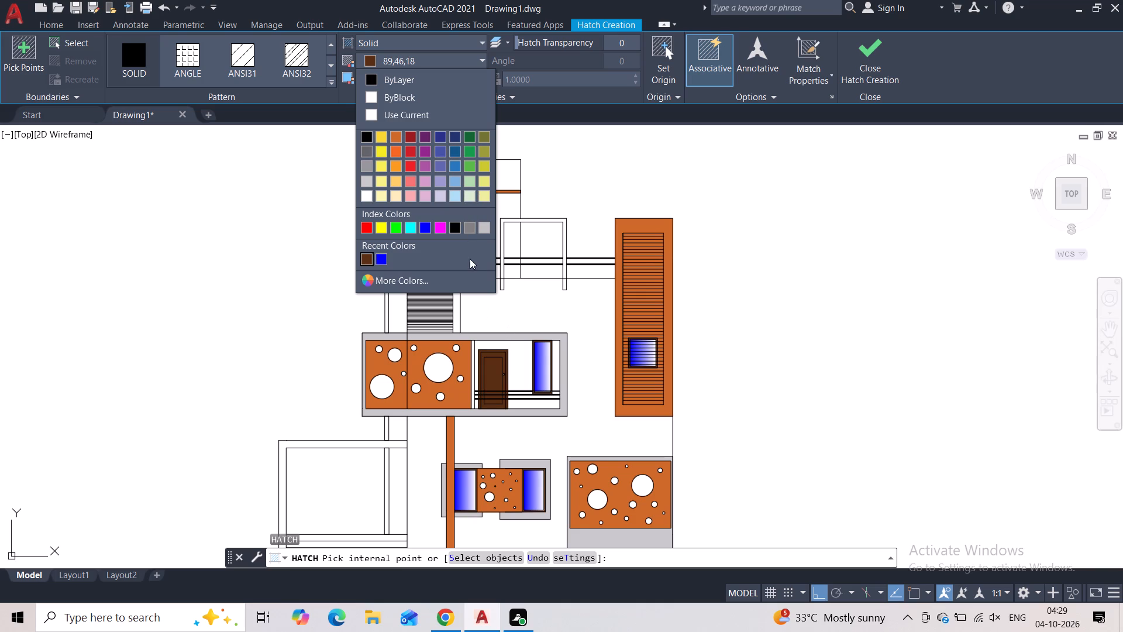
{"action": "left_click", "coordinate": [367, 169]}
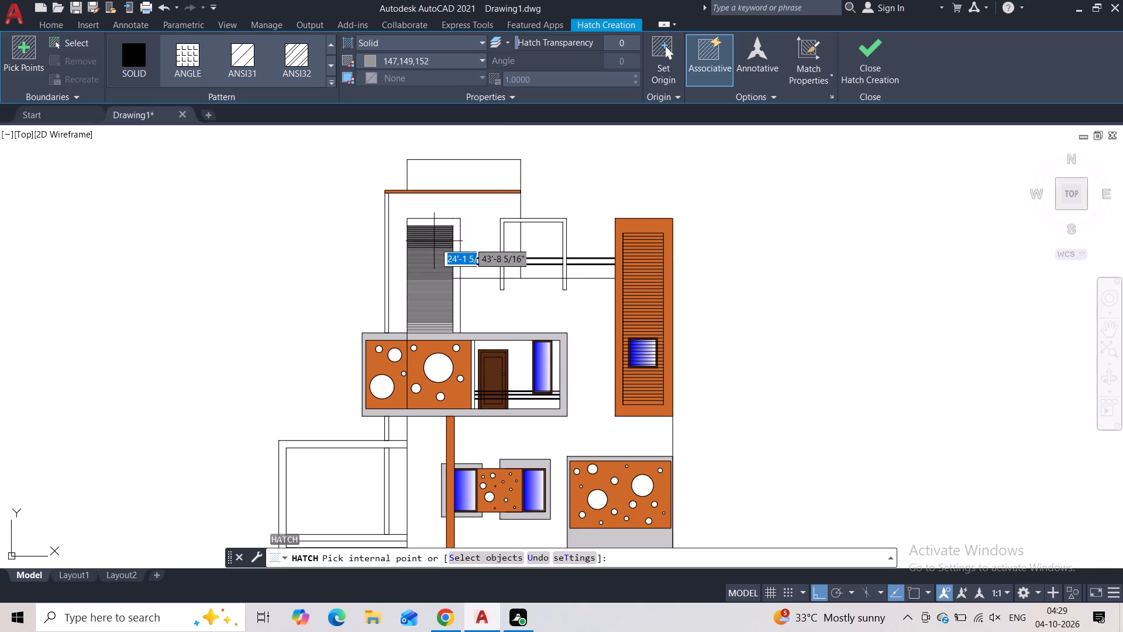
{"action": "left_click", "coordinate": [457, 286]}
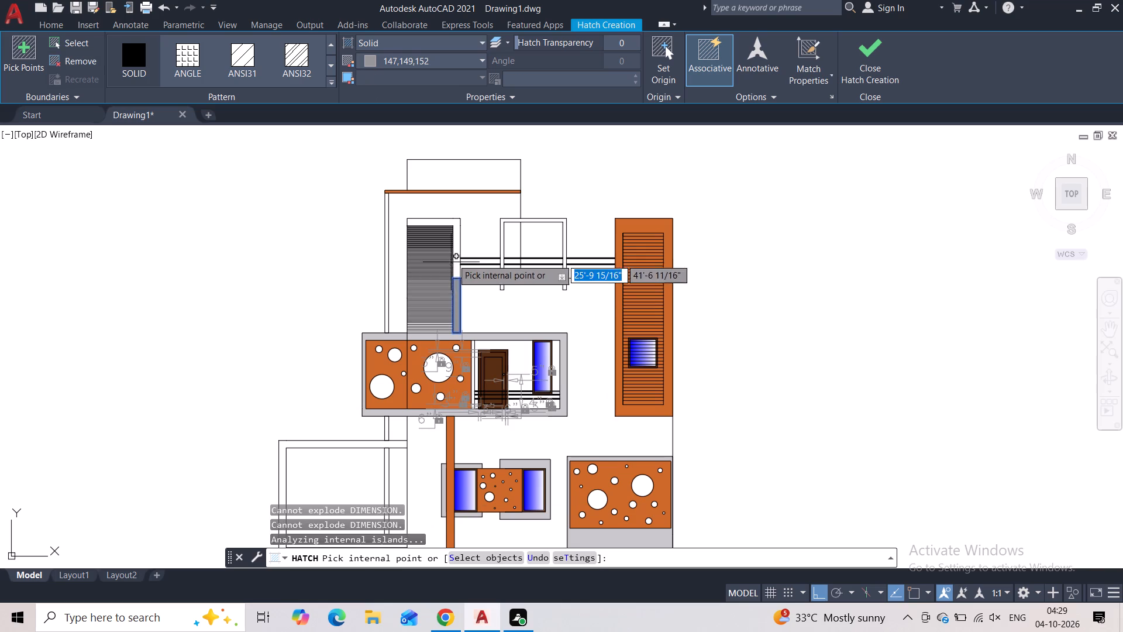
{"action": "left_click", "coordinate": [452, 257]}
{"action": "left_click", "coordinate": [454, 239]}
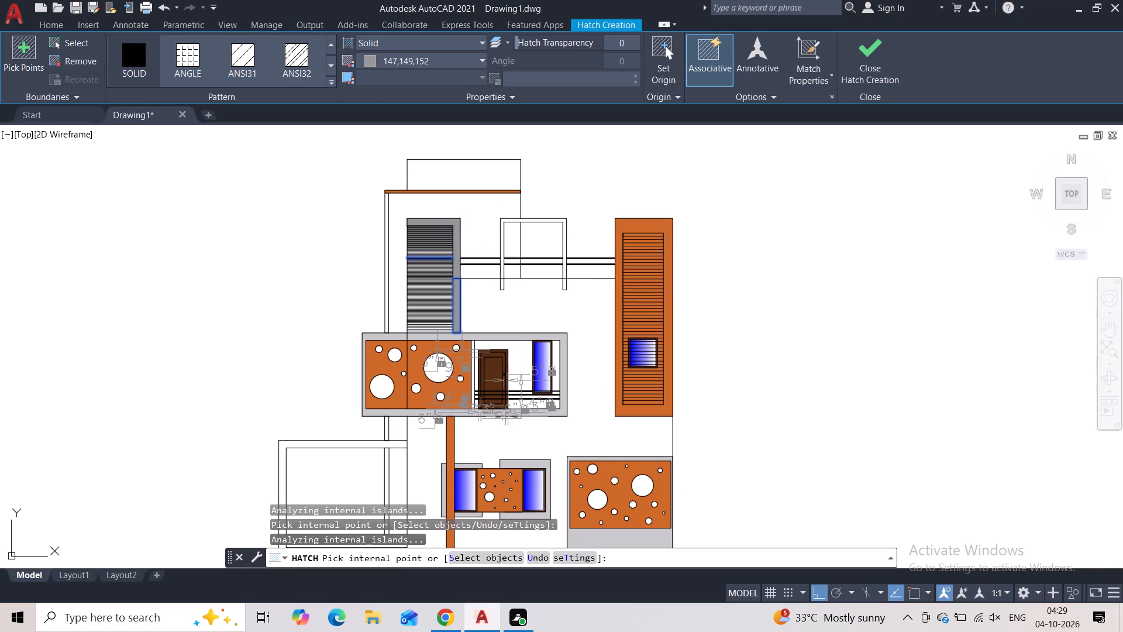
Add the balcony surround, the surrounds of both ground-floor windows and the large ground-floor circle panel's surround to the grey hatch.
{"action": "scroll", "coordinate": [460, 218], "scroll_direction": "up", "scroll_amount": 1}
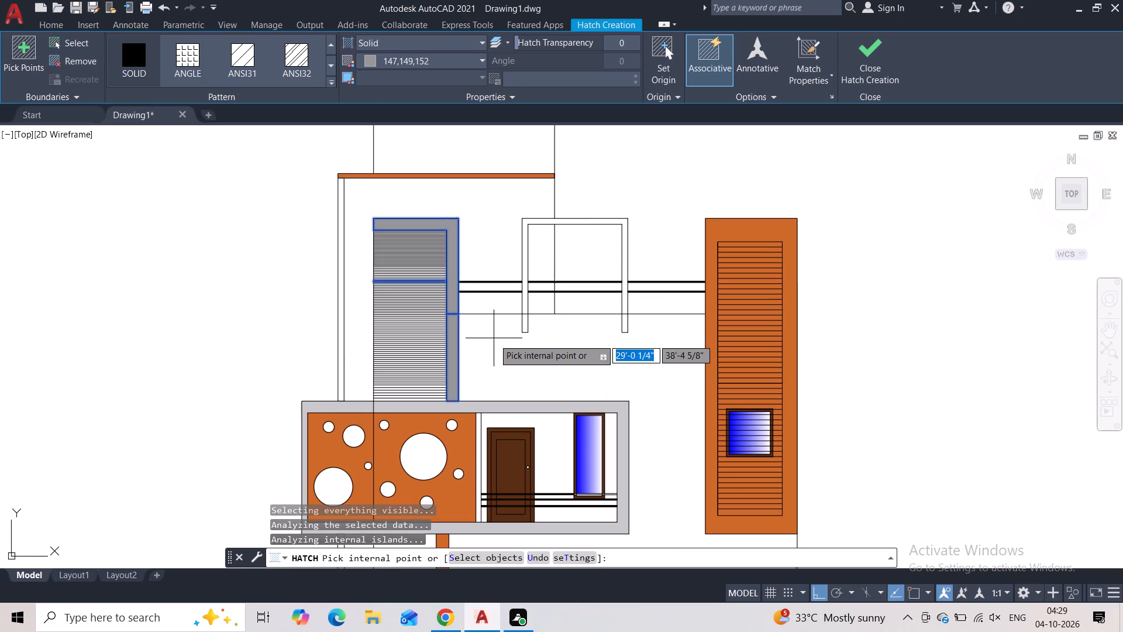
{"action": "left_click", "coordinate": [480, 408]}
{"action": "middle_click_drag", "start_coordinate": [488, 360], "coordinate": [404, 161]}
{"action": "left_click", "coordinate": [477, 408]}
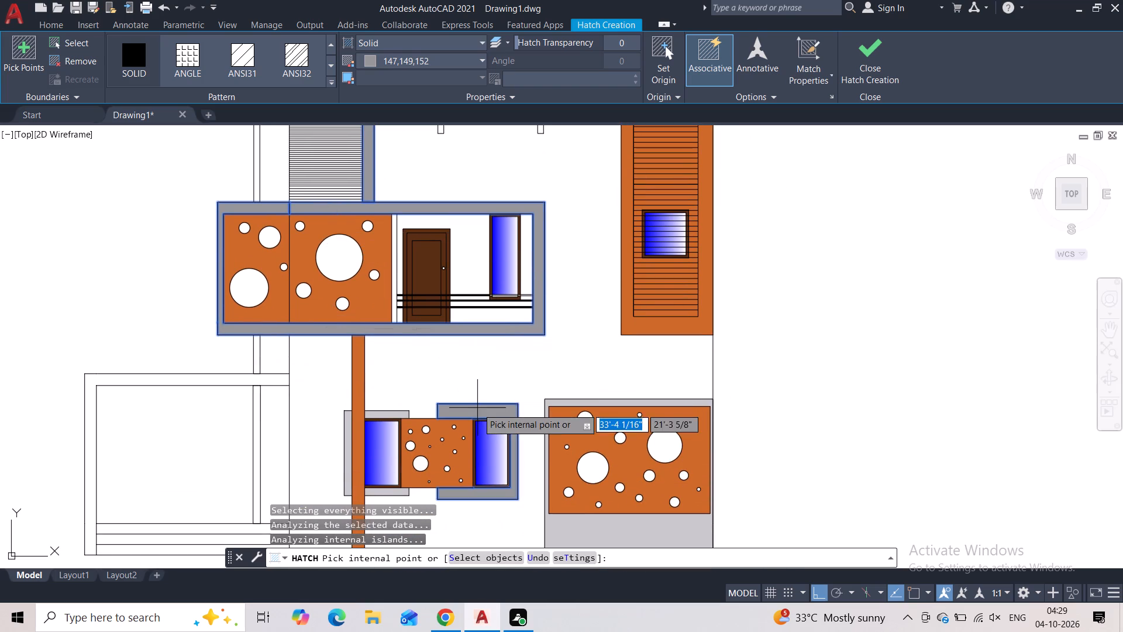
{"action": "middle_click_drag", "start_coordinate": [474, 378], "coordinate": [404, 174]}
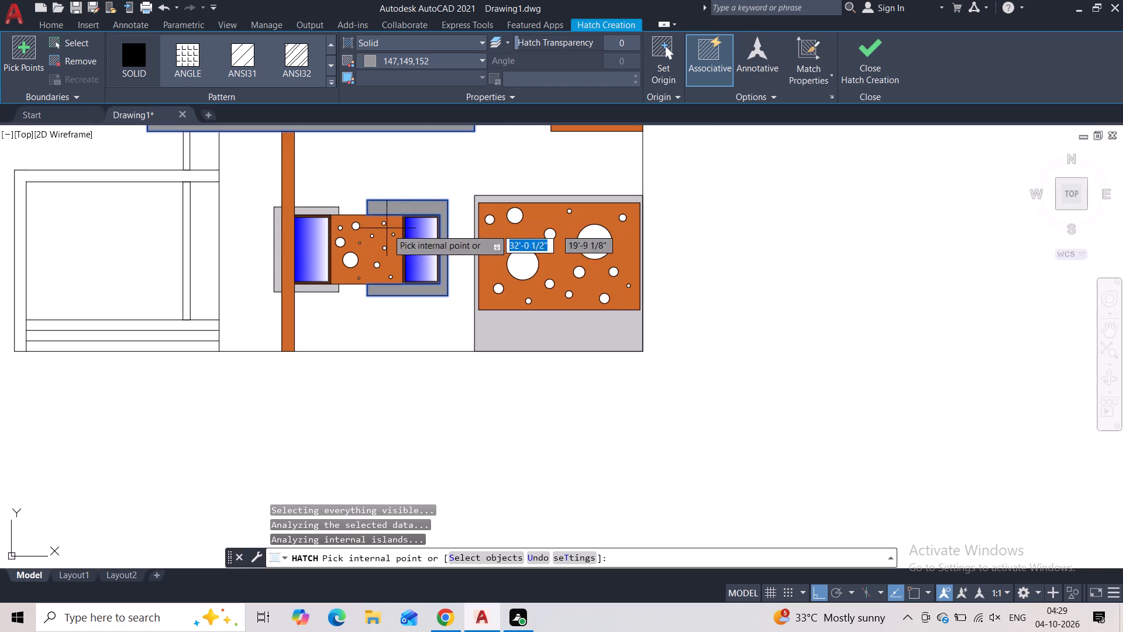
{"action": "left_click", "coordinate": [499, 333]}
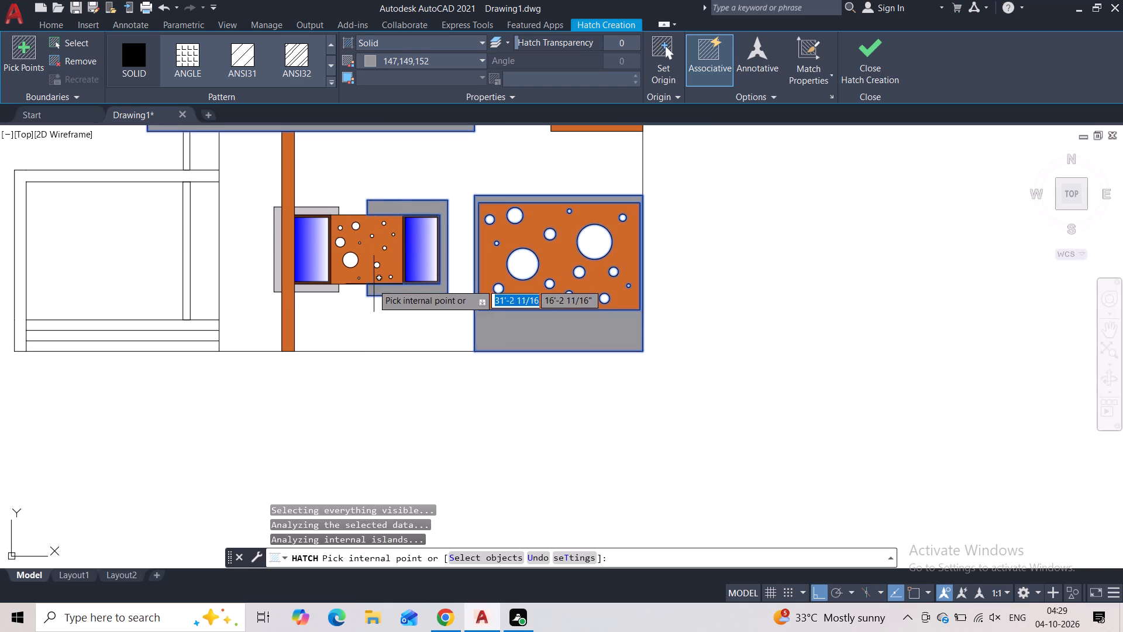
{"action": "left_click", "coordinate": [326, 290]}
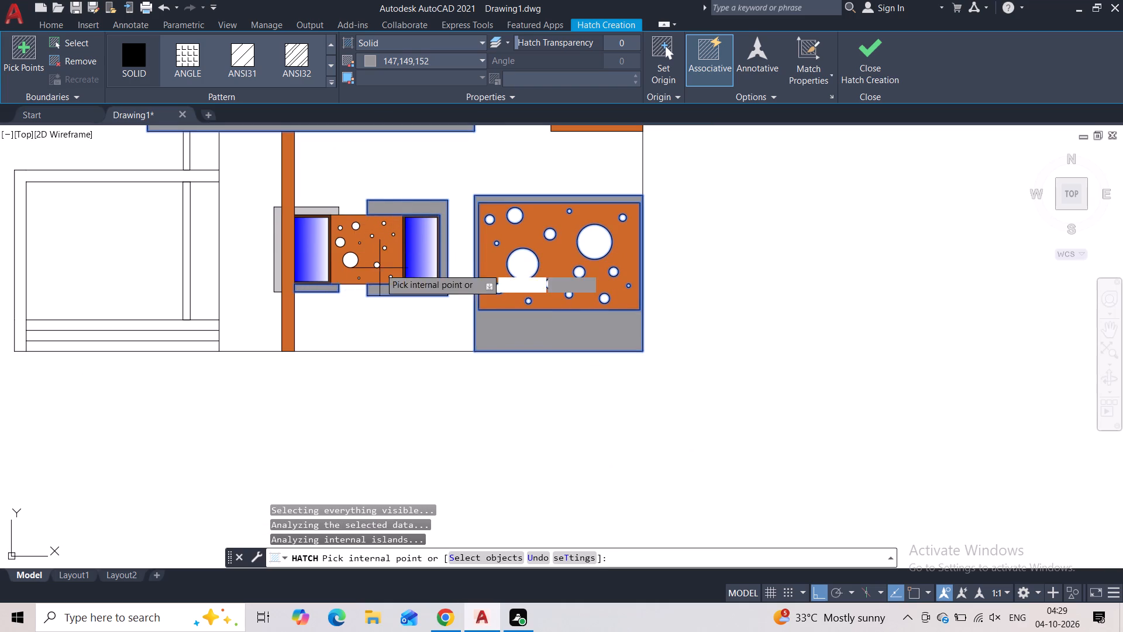
{"action": "left_click", "coordinate": [321, 211]}
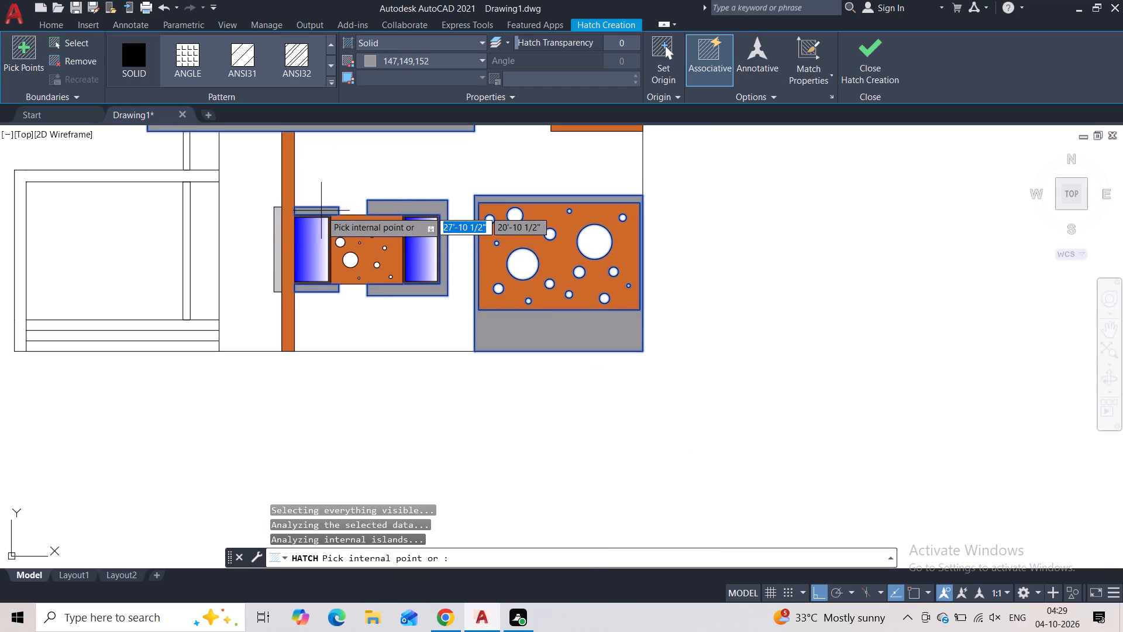
{"action": "left_click", "coordinate": [278, 220]}
Add the inverted-U frame crossing the roof railing, including both leg ends below the roof line, to the grey hatch.
{"action": "scroll", "coordinate": [374, 196], "scroll_direction": "down", "scroll_amount": 1}
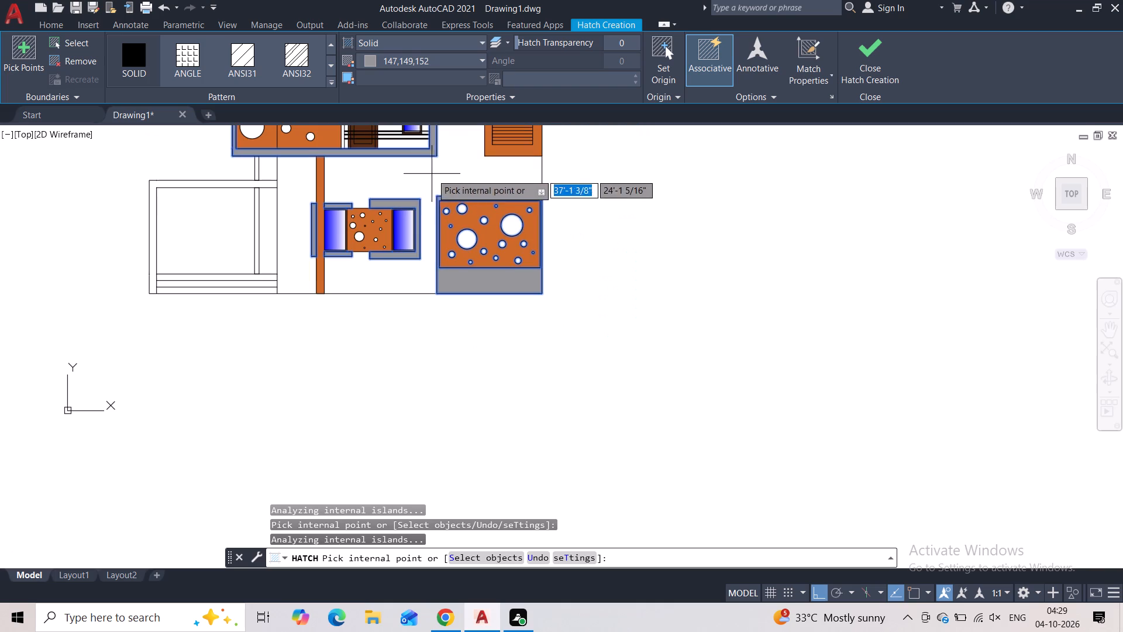
{"action": "middle_click_drag", "start_coordinate": [440, 177], "coordinate": [423, 386]}
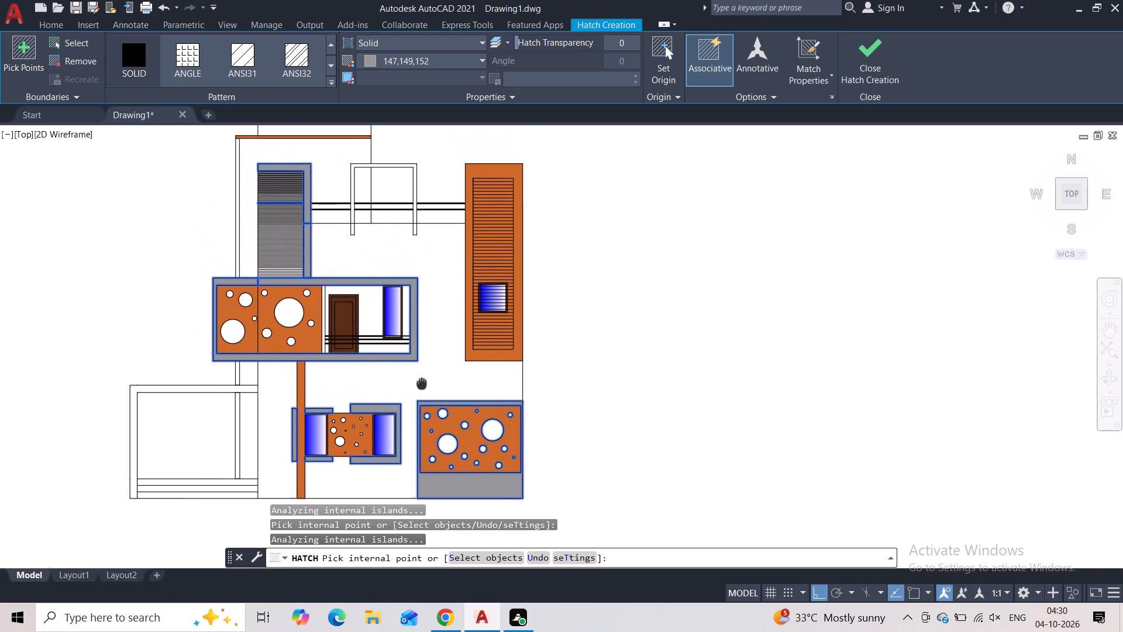
{"action": "middle_click_drag", "start_coordinate": [423, 386], "coordinate": [425, 390]}
{"action": "scroll", "coordinate": [376, 176], "scroll_direction": "up", "scroll_amount": 2}
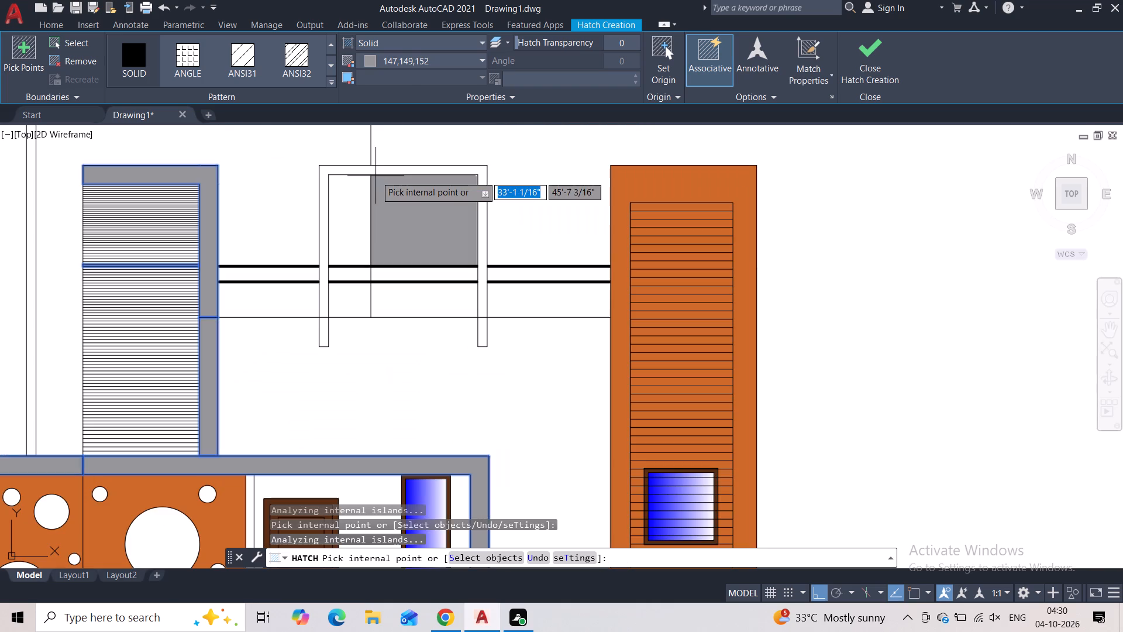
{"action": "left_click", "coordinate": [387, 171]}
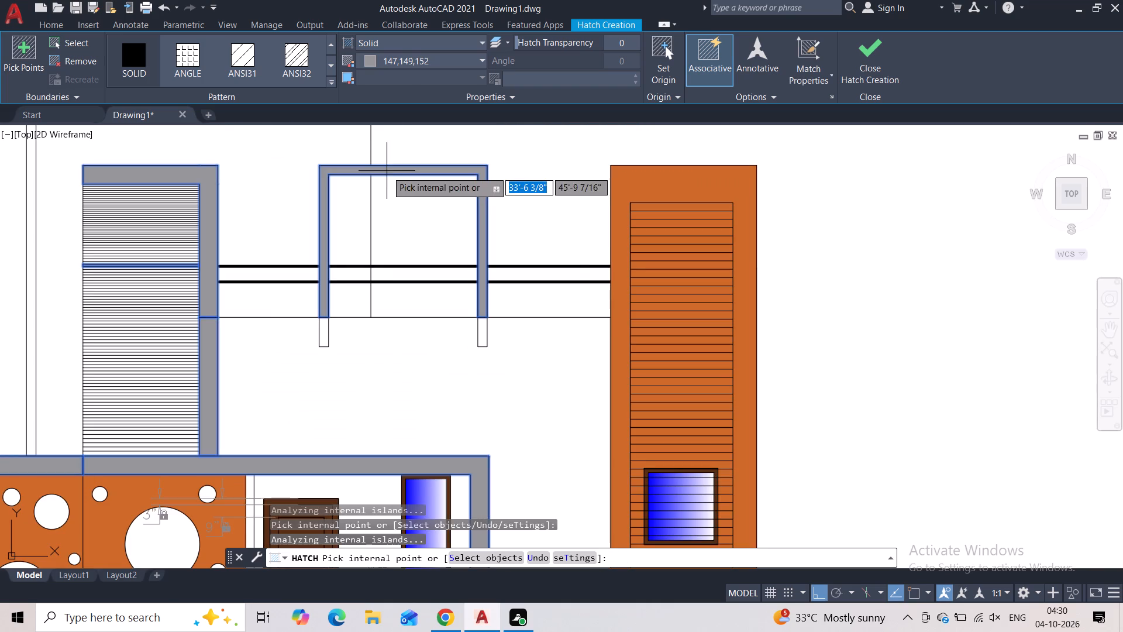
{"action": "left_click", "coordinate": [323, 331]}
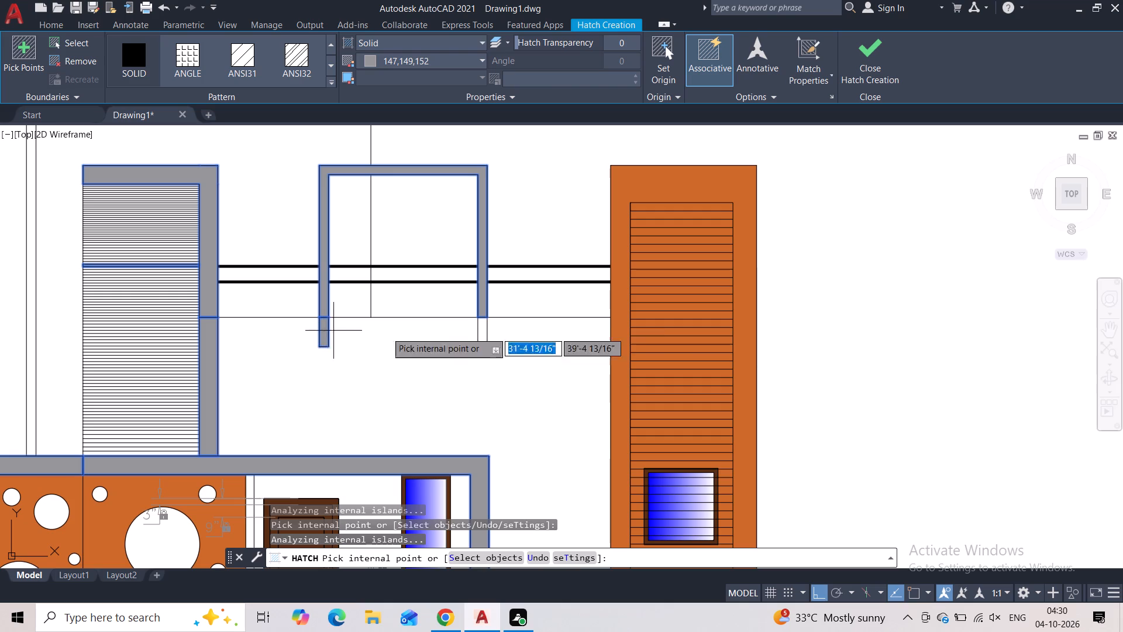
{"action": "left_click", "coordinate": [481, 334]}
Add the L-shaped frame of the ground-floor side porch to the grey hatch and finish the hatch.
{"action": "scroll", "coordinate": [435, 342], "scroll_direction": "down", "scroll_amount": 2}
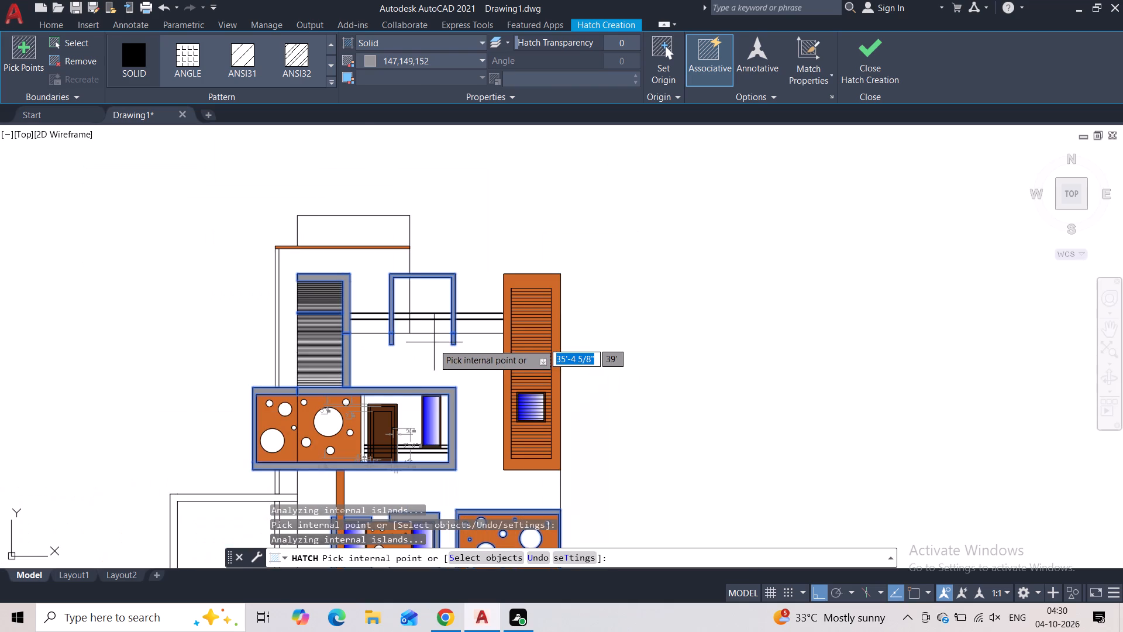
{"action": "middle_click_drag", "start_coordinate": [430, 349], "coordinate": [459, 250]}
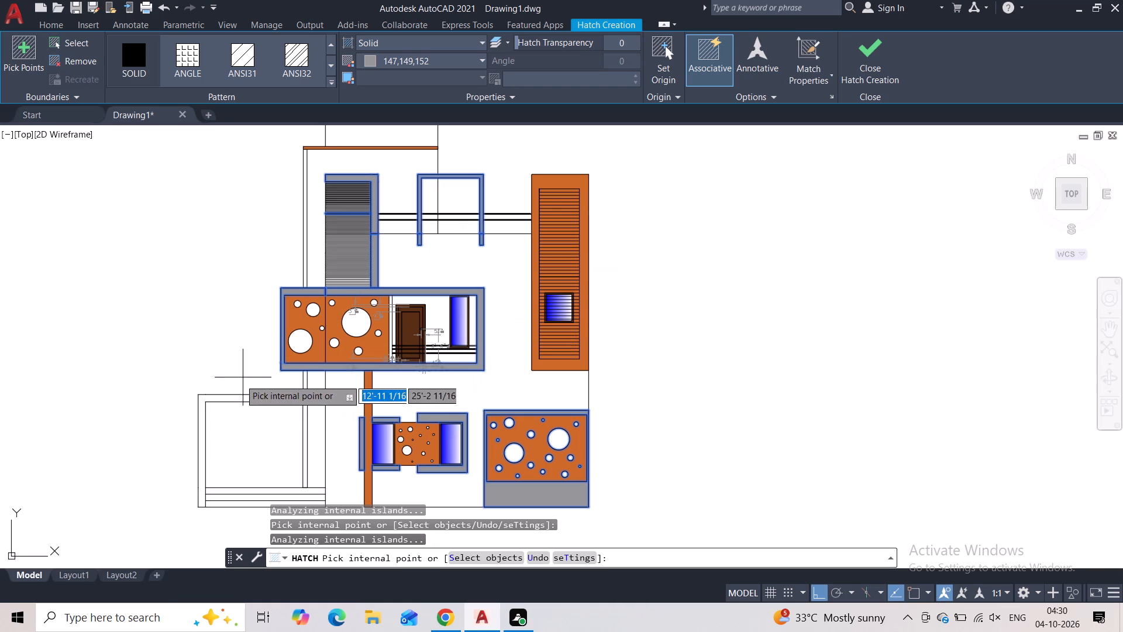
{"action": "left_click", "coordinate": [236, 396]}
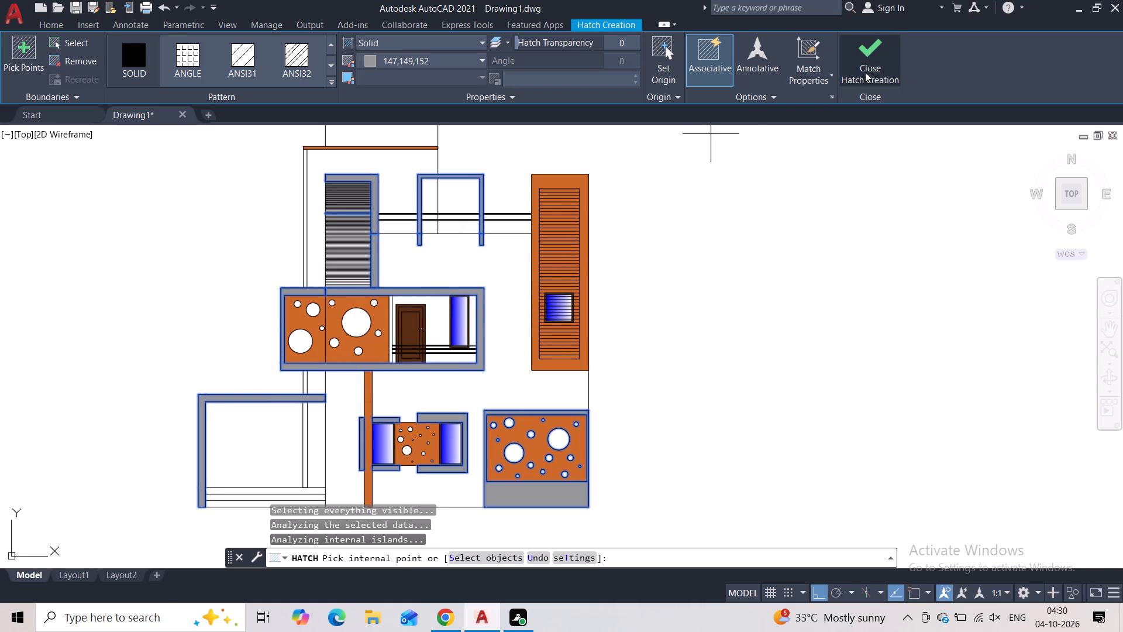
{"action": "left_click", "coordinate": [878, 64]}
Start a new solid hatch and try the olive colours 114,116,48 and 153,155,55 for the rooftop block.
{"action": "key", "text": "h"}
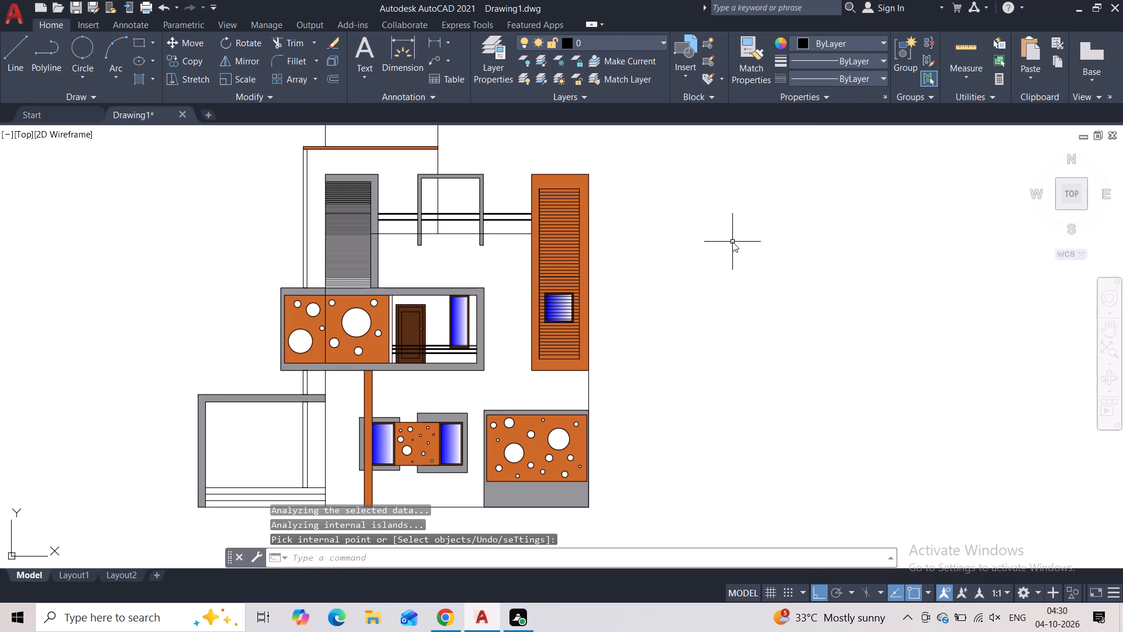
{"action": "left_click", "coordinate": [785, 277]}
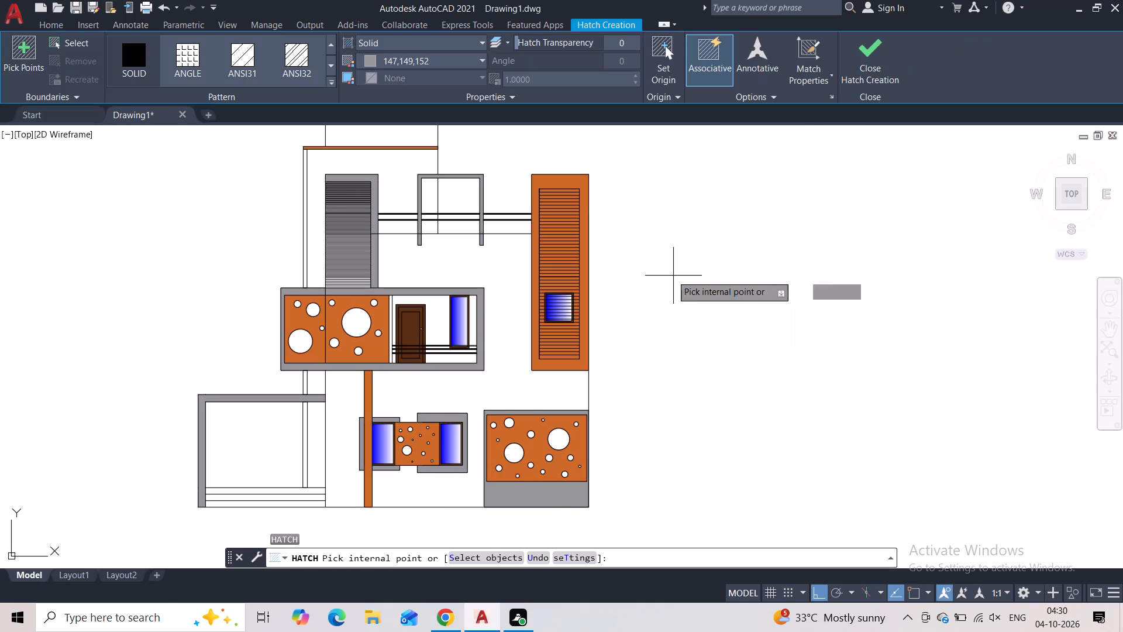
{"action": "left_click", "coordinate": [418, 63]}
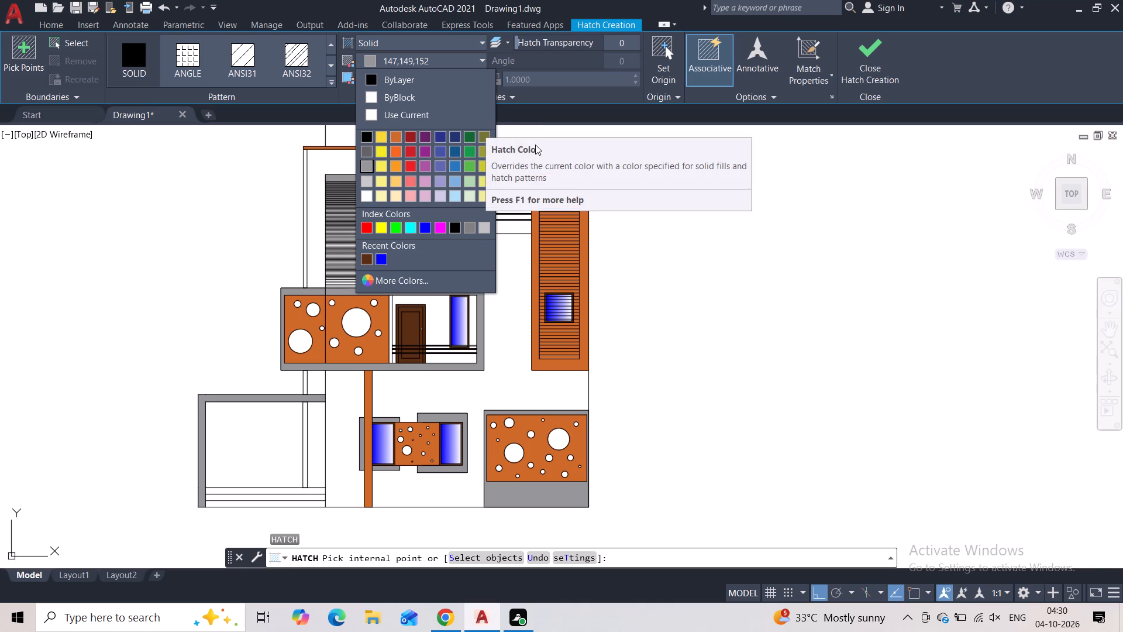
{"action": "left_click", "coordinate": [488, 136]}
{"action": "middle_click_drag", "start_coordinate": [515, 149], "coordinate": [508, 209]}
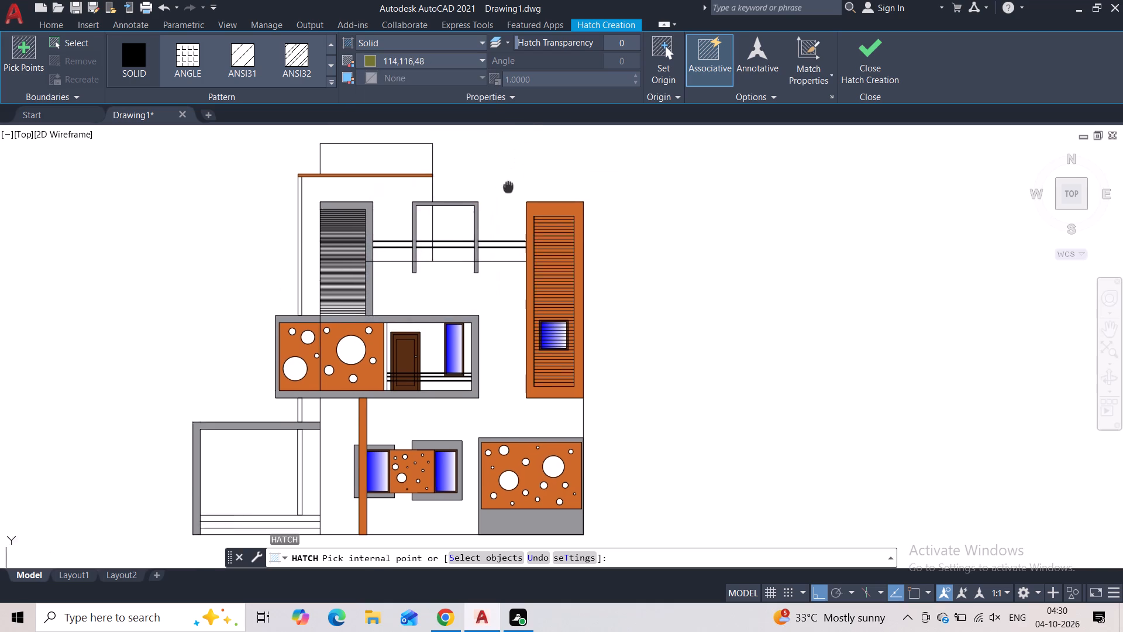
{"action": "middle_click_drag", "start_coordinate": [508, 209], "coordinate": [508, 263]}
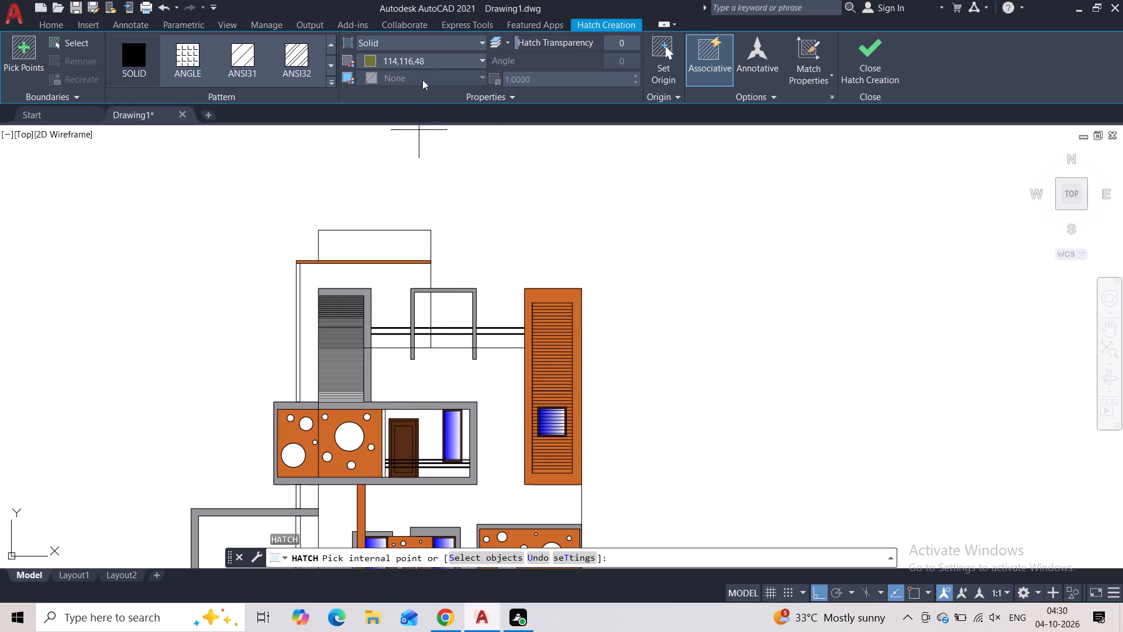
{"action": "left_click", "coordinate": [424, 62]}
{"action": "left_click", "coordinate": [483, 153]}
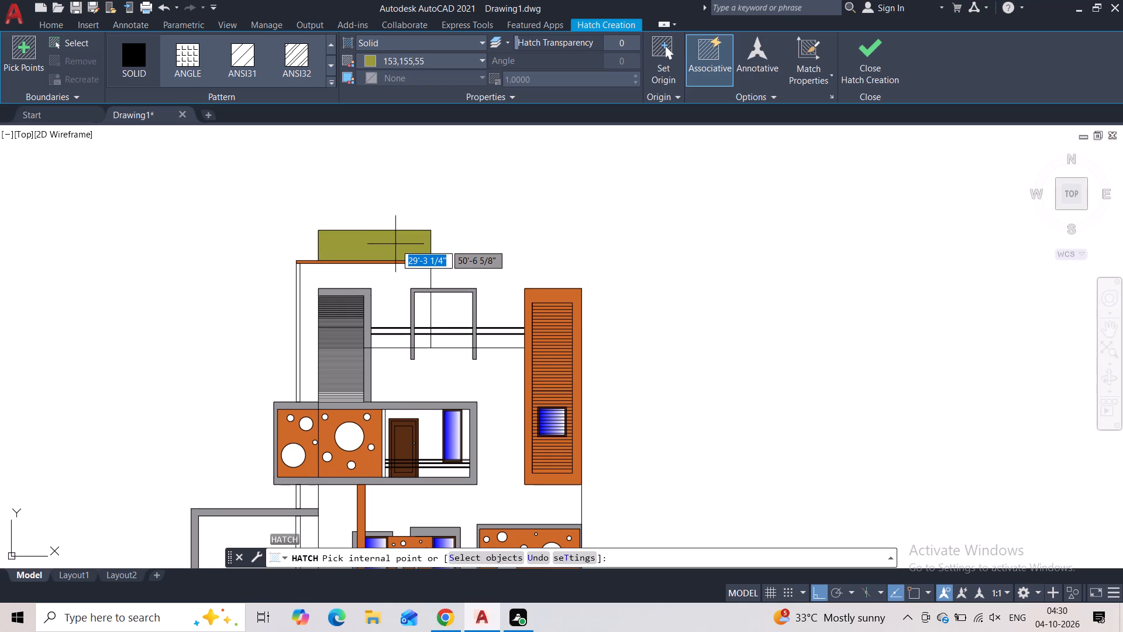
Set the hatch colour to the custom golden true colour 191,151,18.
{"action": "left_click", "coordinate": [450, 60]}
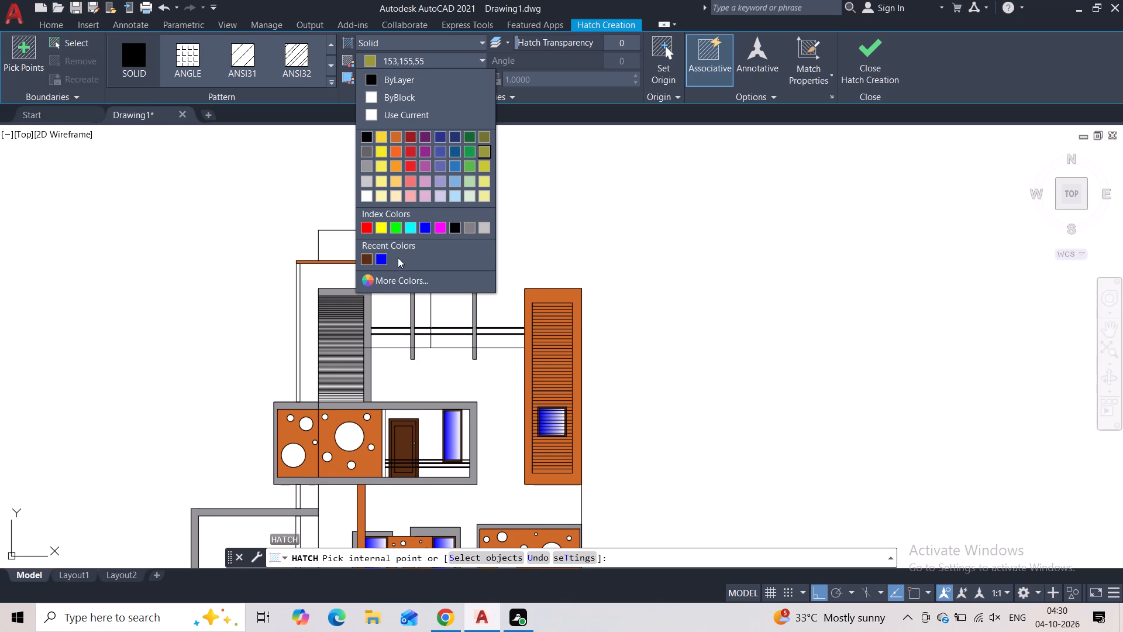
{"action": "left_click", "coordinate": [391, 281]}
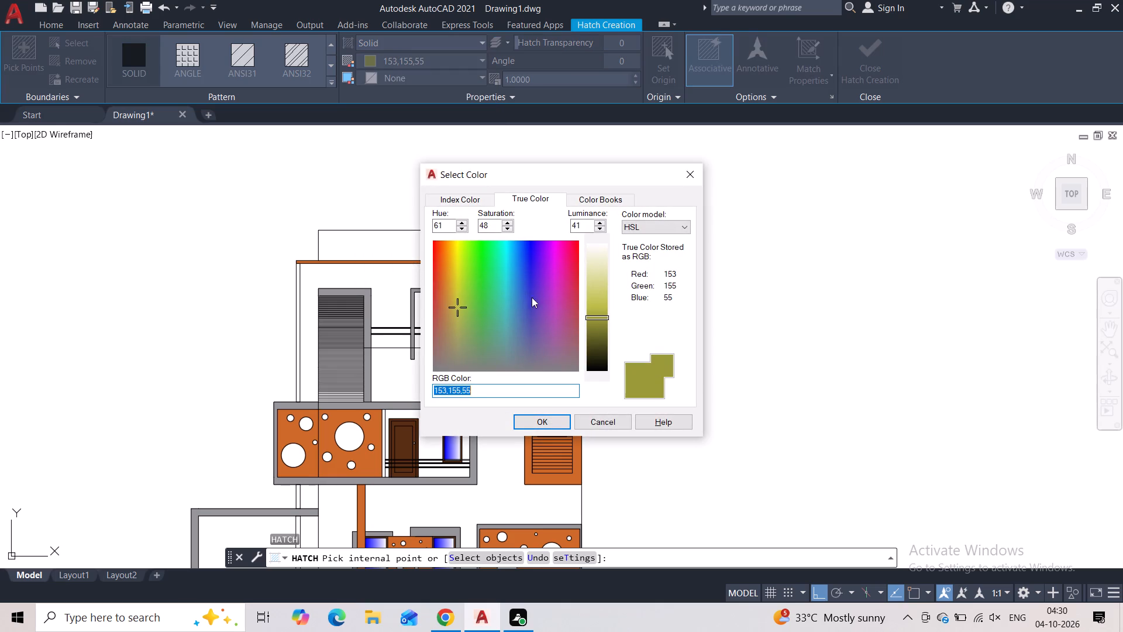
{"action": "left_click_drag", "start_coordinate": [457, 305], "coordinate": [459, 287]}
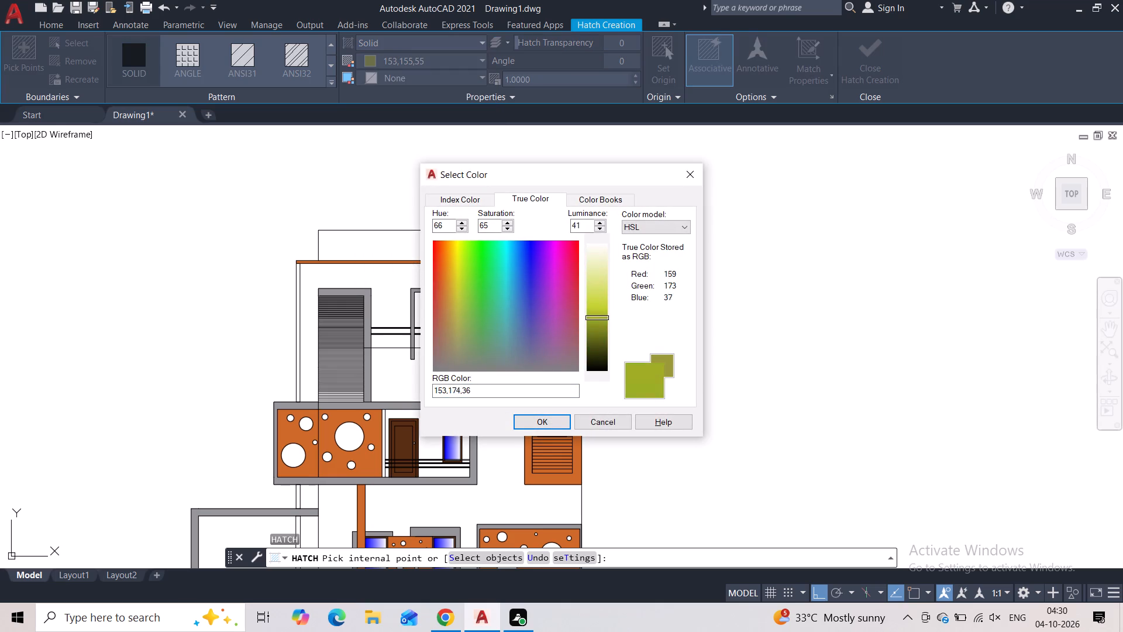
{"action": "left_click_drag", "start_coordinate": [459, 287], "coordinate": [439, 266]}
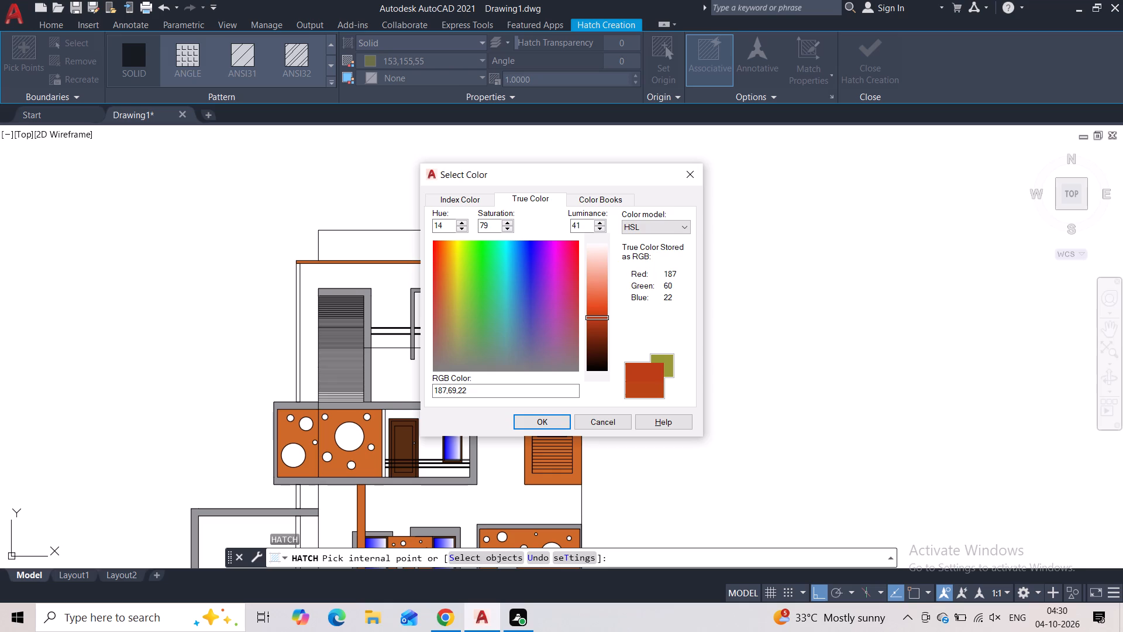
{"action": "left_click_drag", "start_coordinate": [439, 266], "coordinate": [448, 268]}
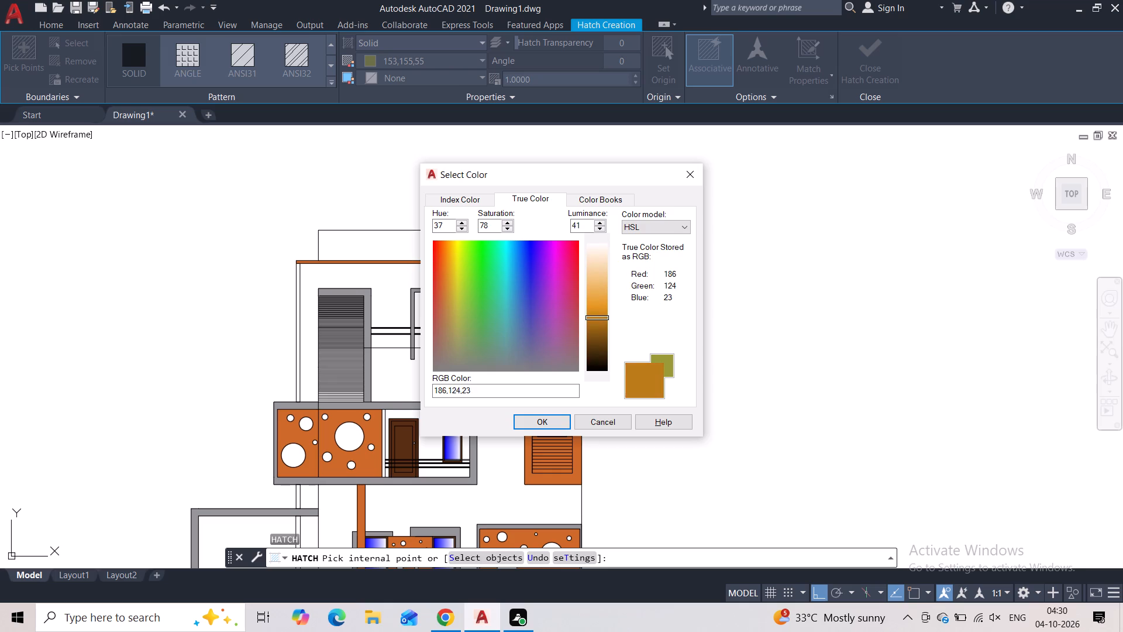
{"action": "left_click_drag", "start_coordinate": [448, 268], "coordinate": [450, 262]}
{"action": "left_click_drag", "start_coordinate": [450, 262], "coordinate": [452, 261]}
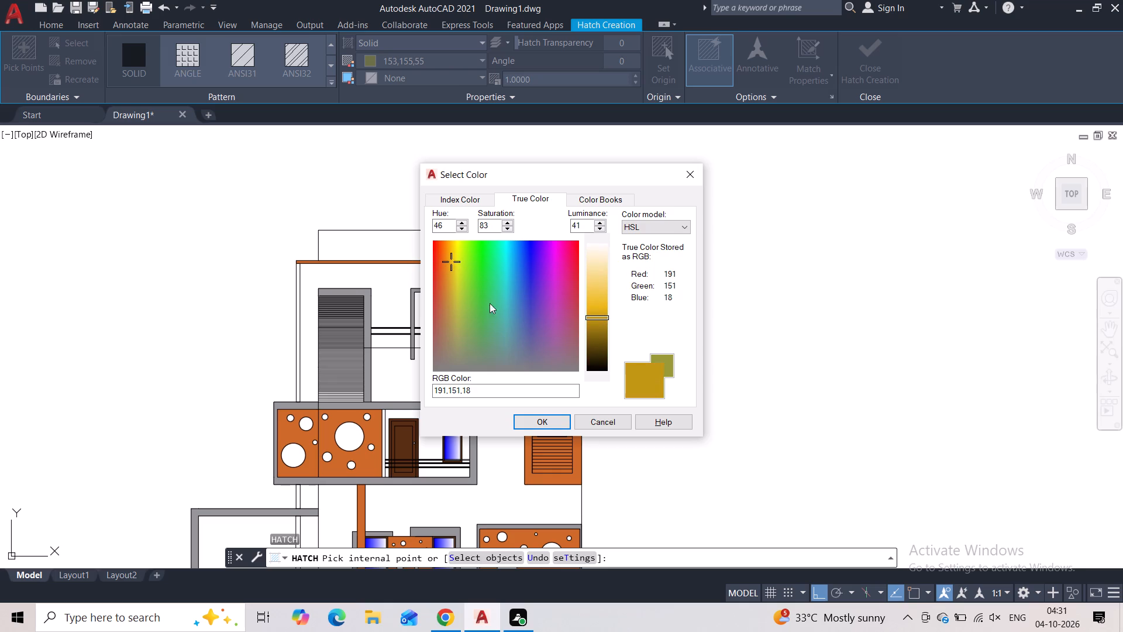
{"action": "left_click", "coordinate": [539, 420]}
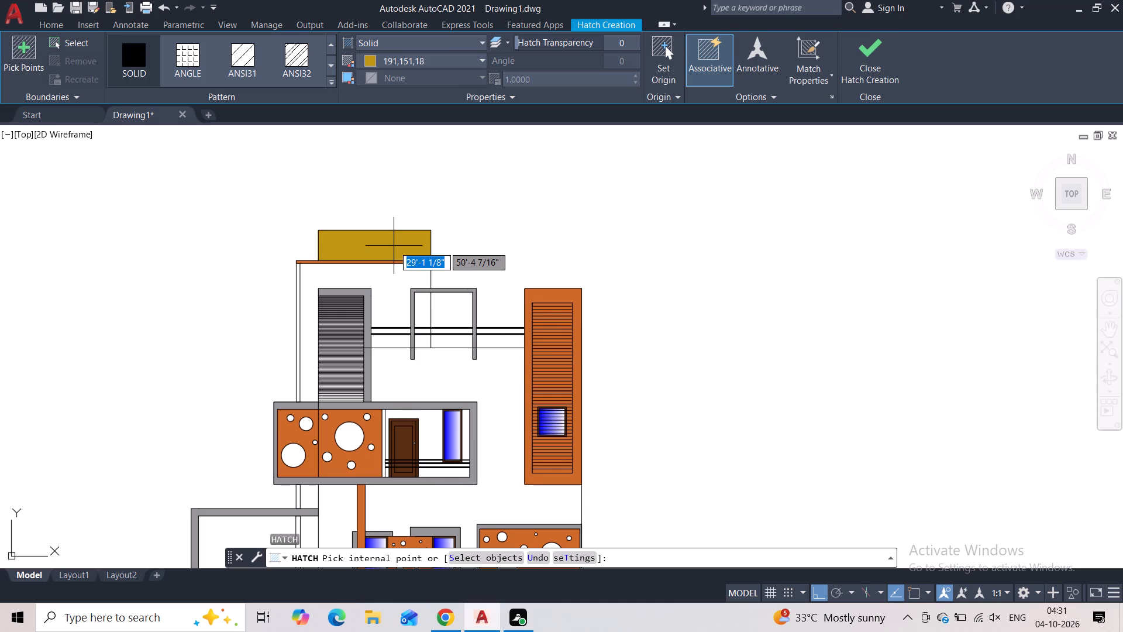
Fill the rooftop block above the orange band with the golden solid hatch.
{"action": "left_click", "coordinate": [394, 246]}
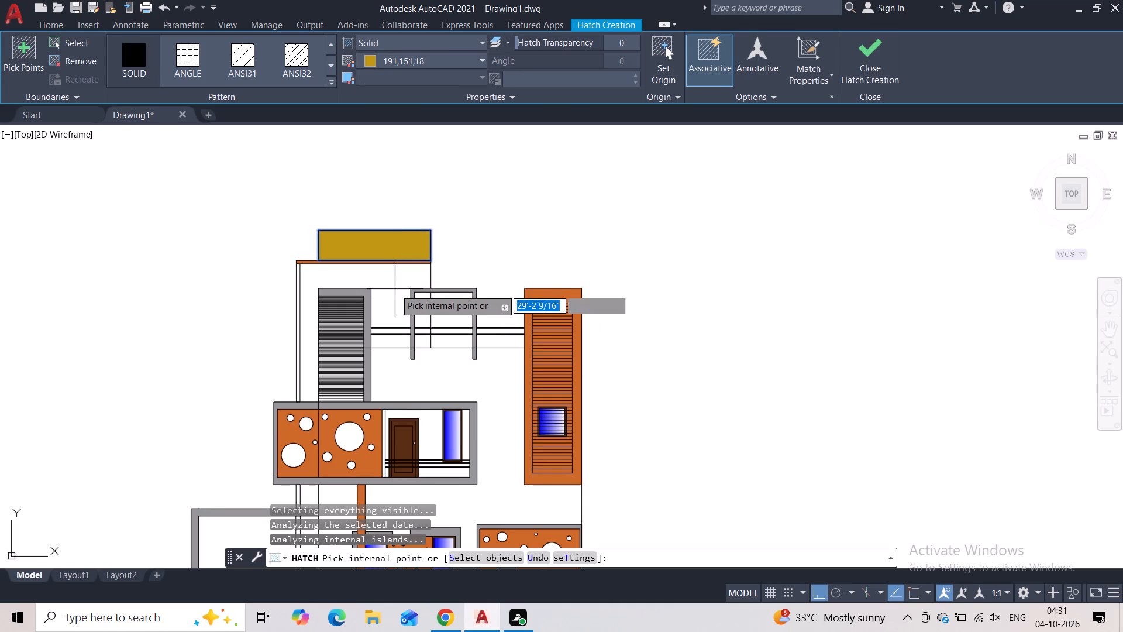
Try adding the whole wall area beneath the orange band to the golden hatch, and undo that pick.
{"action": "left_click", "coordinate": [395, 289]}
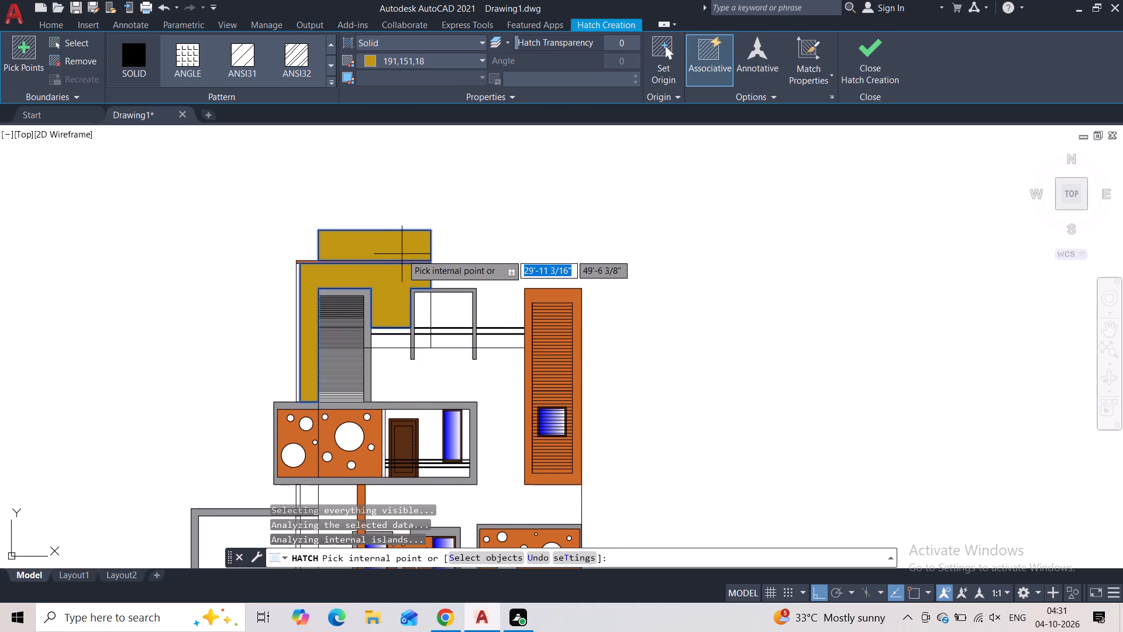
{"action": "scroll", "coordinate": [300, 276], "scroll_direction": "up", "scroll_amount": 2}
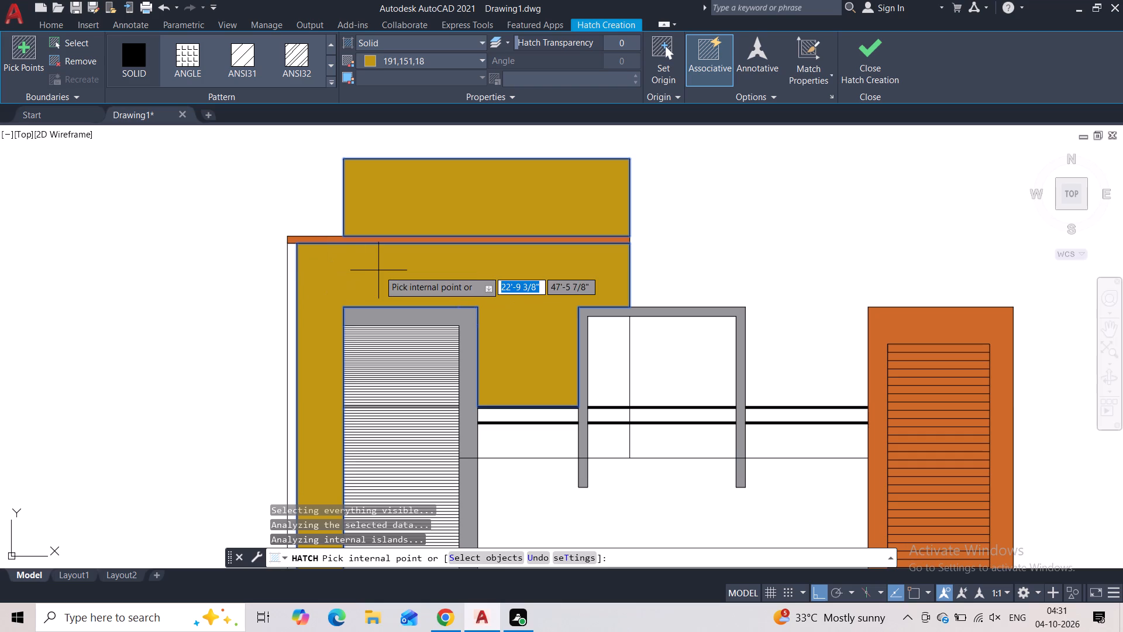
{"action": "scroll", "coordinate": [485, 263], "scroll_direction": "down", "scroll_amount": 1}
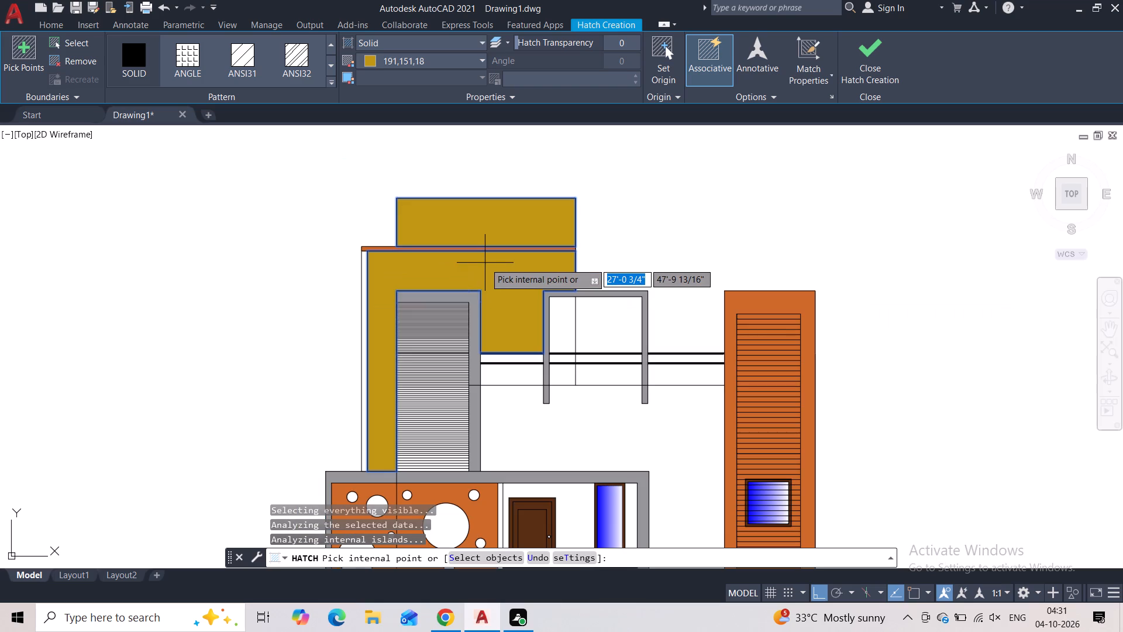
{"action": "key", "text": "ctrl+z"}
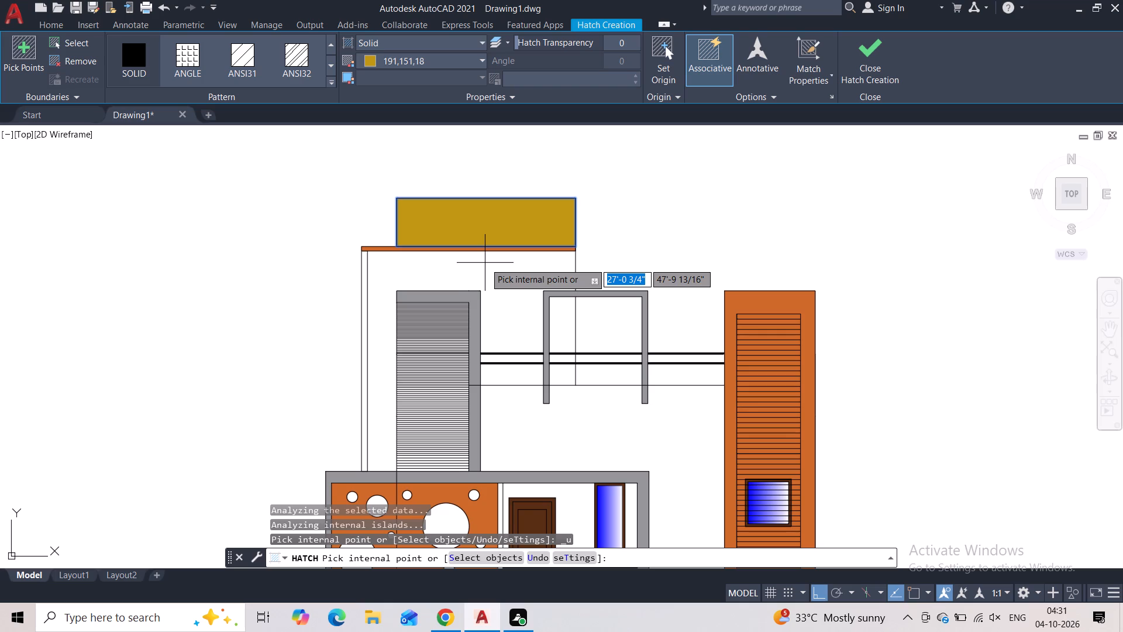
Add the narrow vertical strip beneath the orange band, in its segments above, between and below the grey frames, to the golden hatch.
{"action": "left_click", "coordinate": [364, 282]}
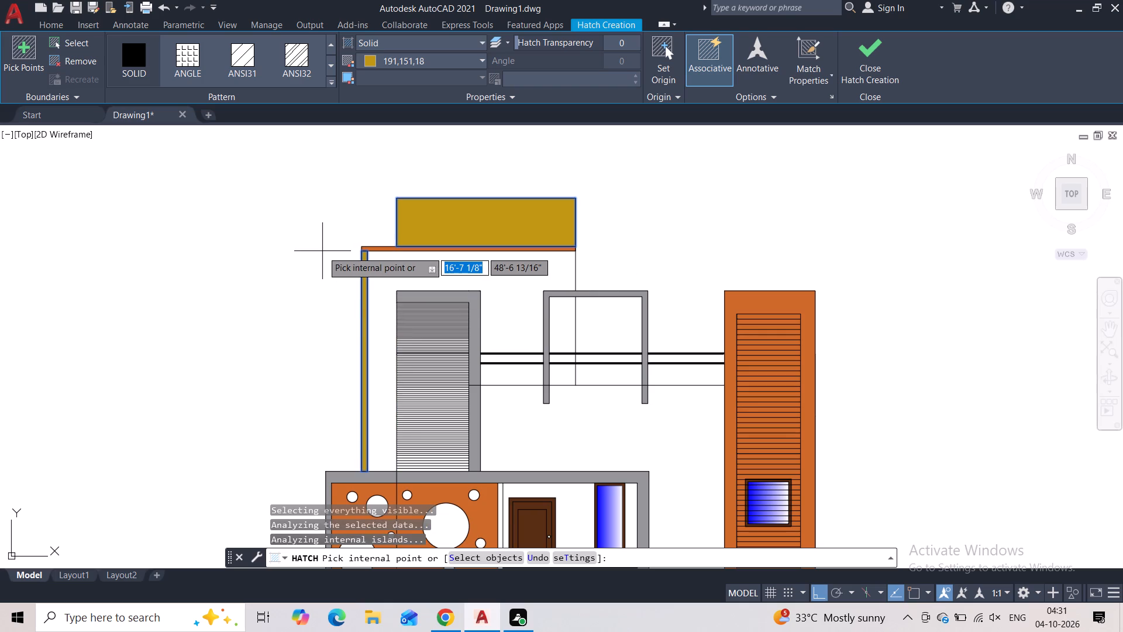
{"action": "middle_click_drag", "start_coordinate": [335, 365], "coordinate": [314, 180]}
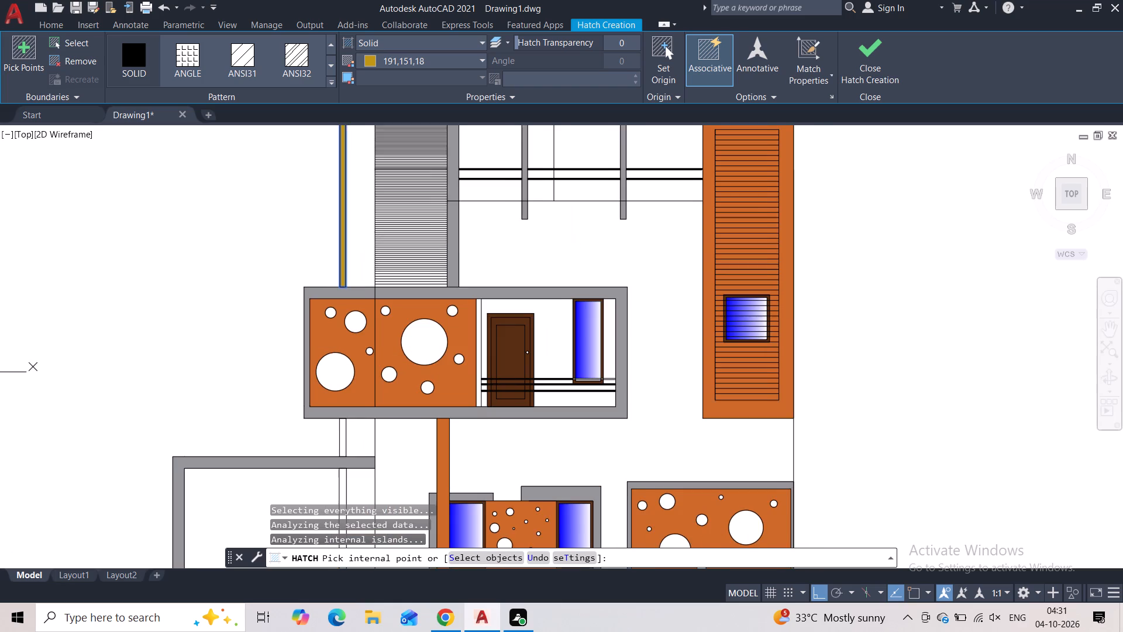
{"action": "middle_click_drag", "start_coordinate": [314, 180], "coordinate": [317, 167]}
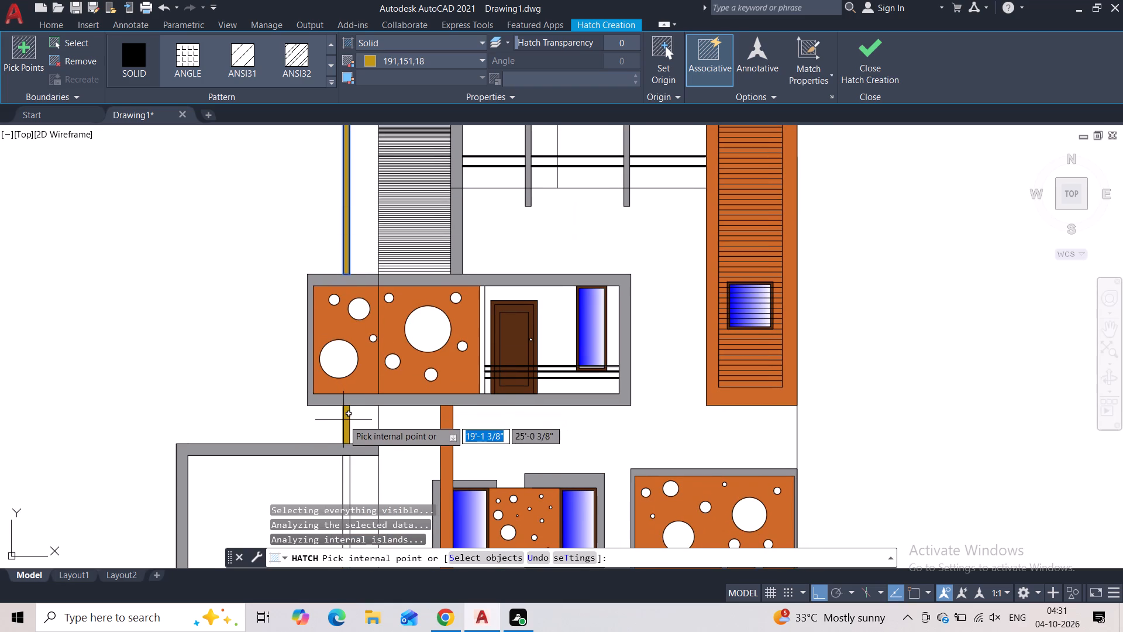
{"action": "left_click", "coordinate": [344, 420]}
{"action": "left_click", "coordinate": [345, 467]}
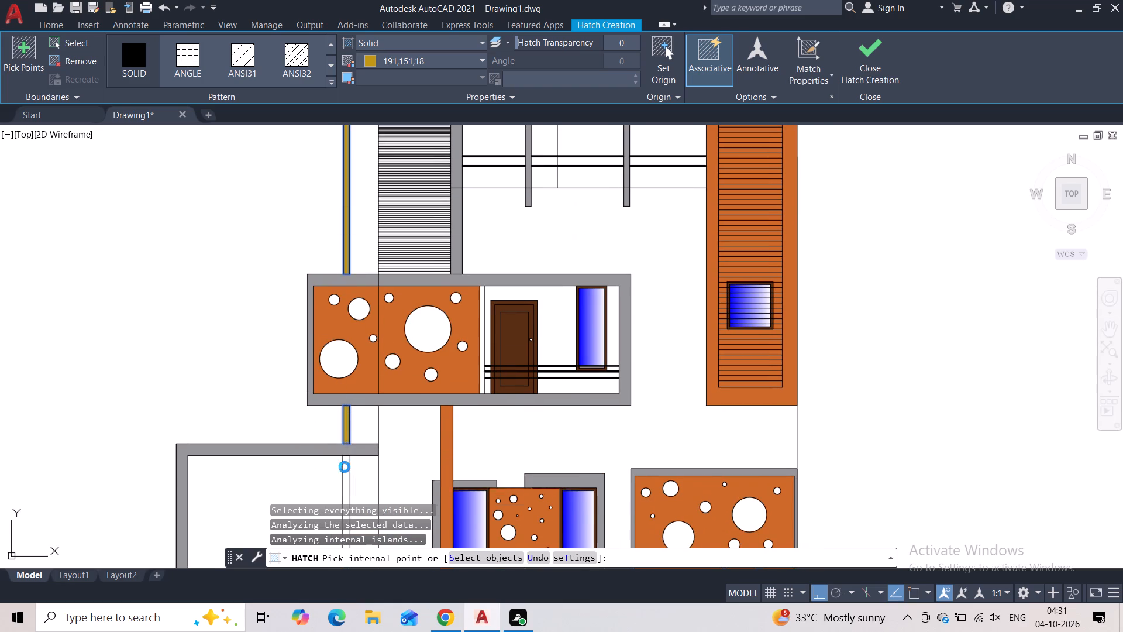
{"action": "key", "text": "Escape"}
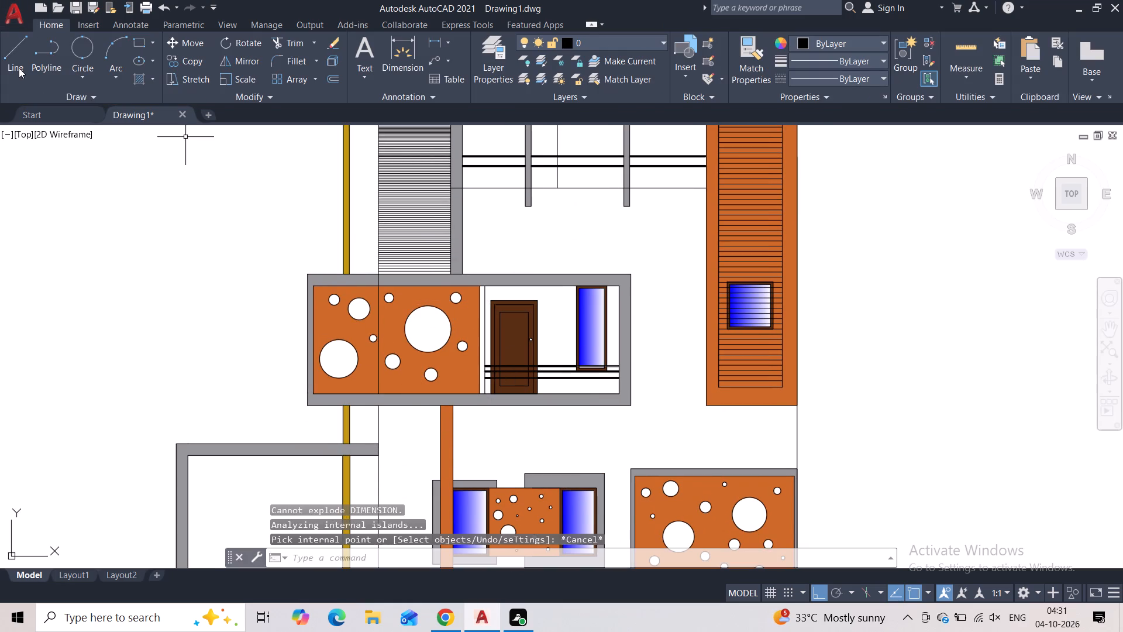
Draw a vertical line from the orange band's underside, aligned with the rooftop block's edge, down to the grey louvre frame's top corner.
{"action": "middle_click_drag", "start_coordinate": [87, 209], "coordinate": [6, 410]}
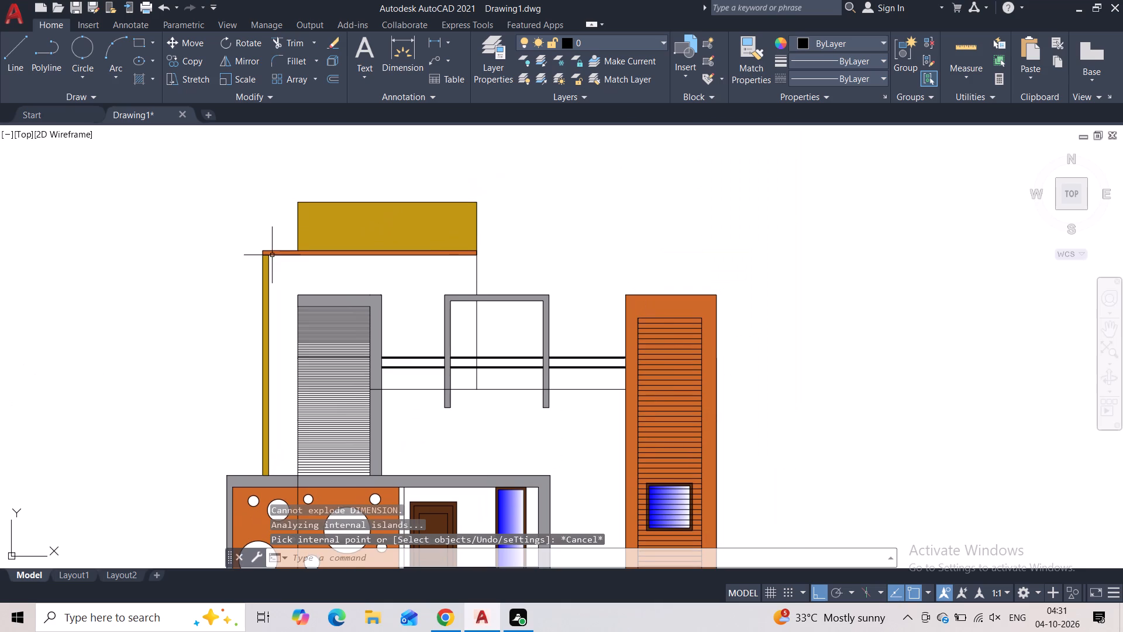
{"action": "key", "text": "space"}
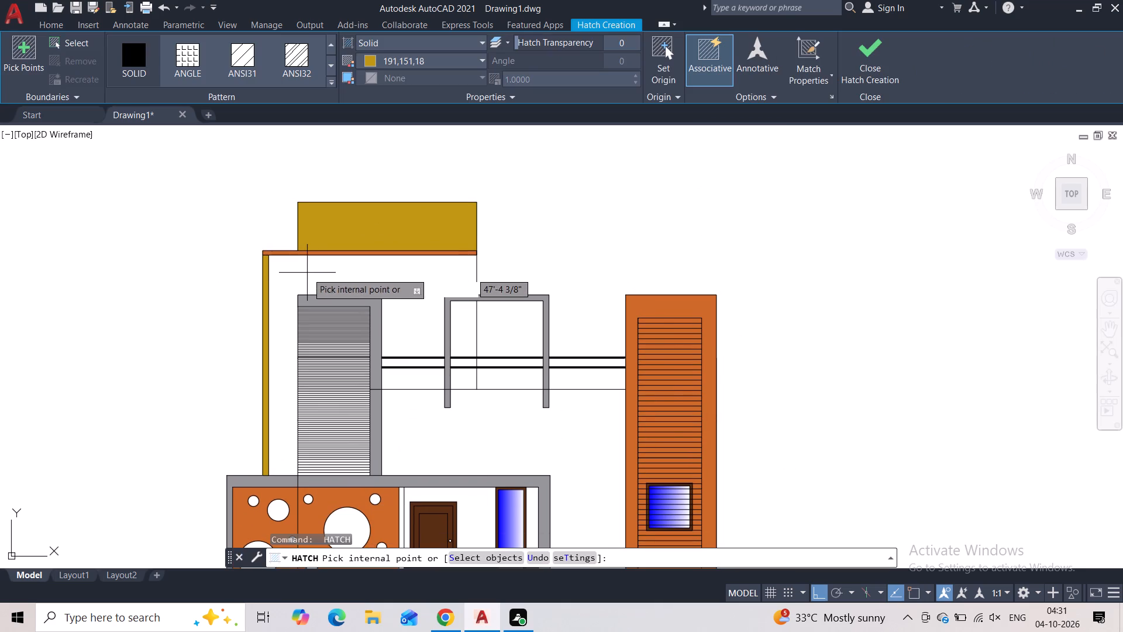
{"action": "scroll", "coordinate": [298, 256], "scroll_direction": "up", "scroll_amount": 2}
{"action": "key", "text": "Escape"}
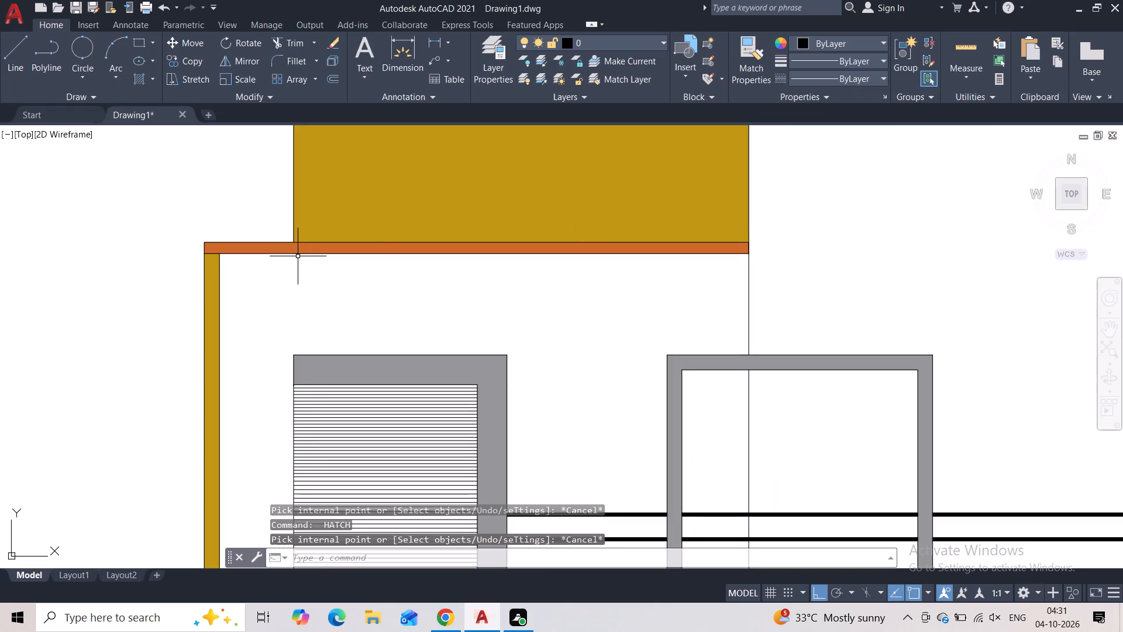
{"action": "left_click", "coordinate": [16, 58]}
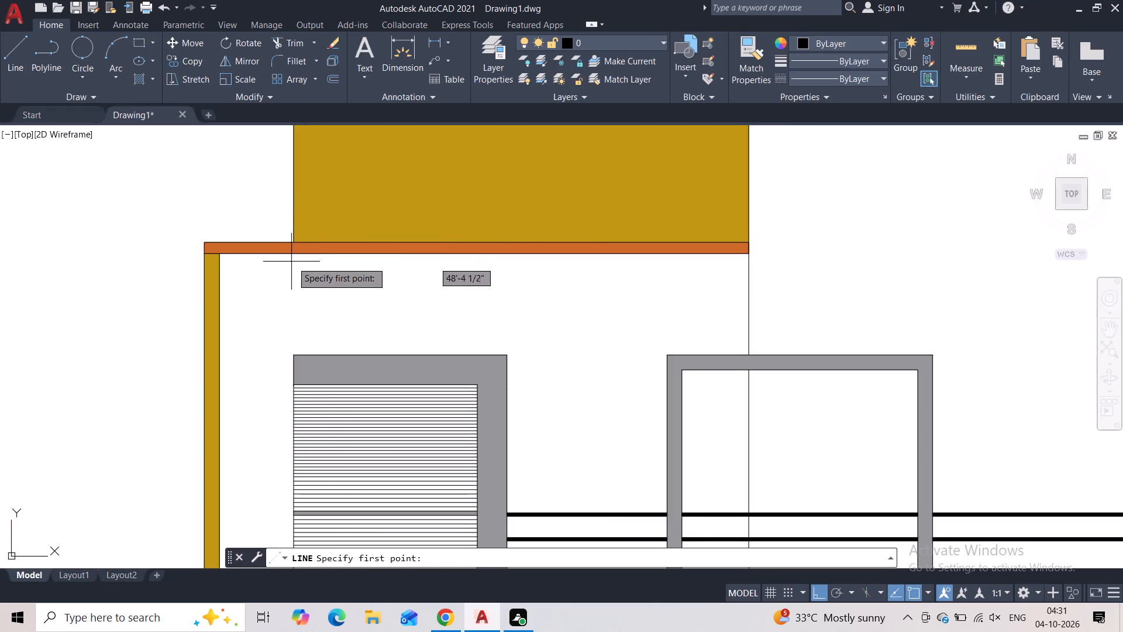
{"action": "left_click", "coordinate": [294, 254]}
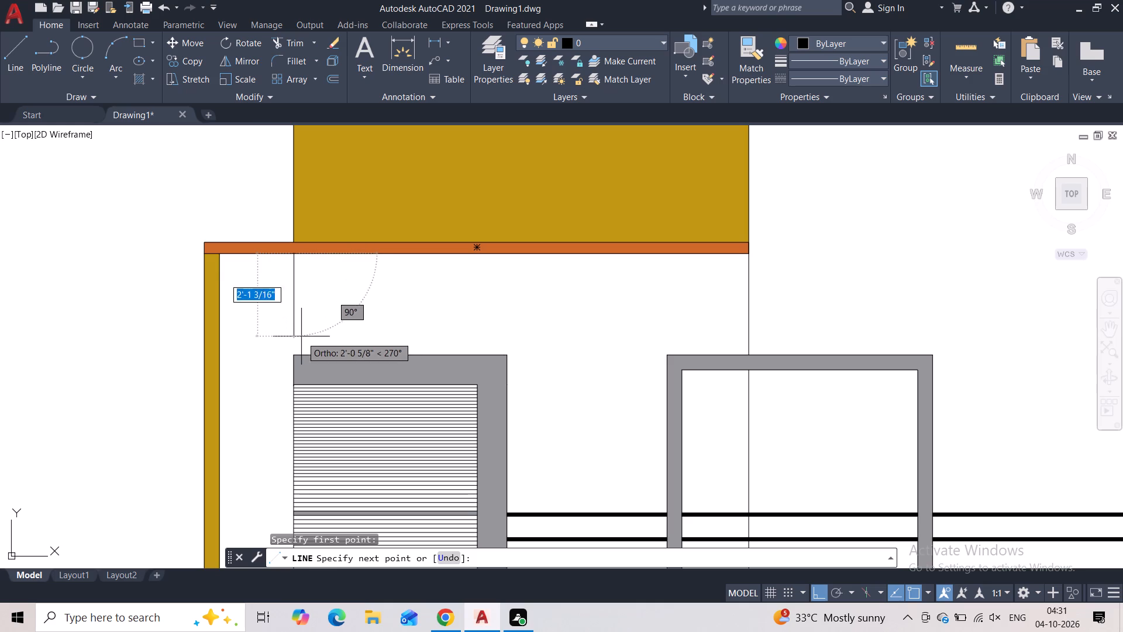
{"action": "left_click", "coordinate": [299, 354]}
{"action": "key", "text": "Escape"}
Fill the wall beneath the orange band down to the railing, including the portion inside the inverted-U frame, with golden solid hatch.
{"action": "key", "text": "h"}
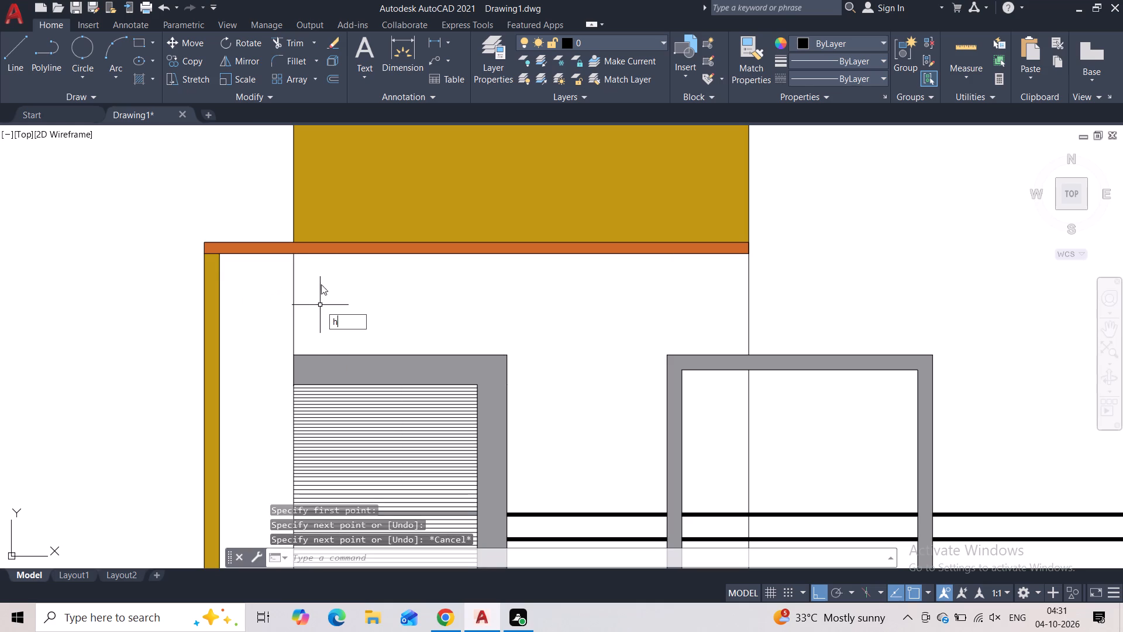
{"action": "left_click", "coordinate": [375, 339]}
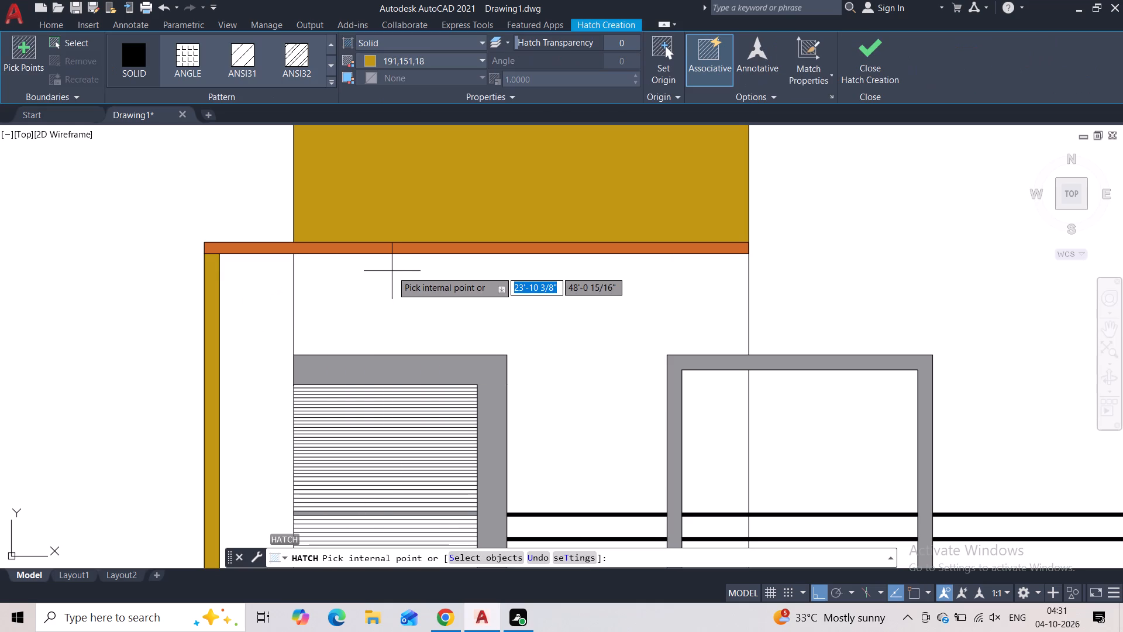
{"action": "left_click", "coordinate": [396, 296]}
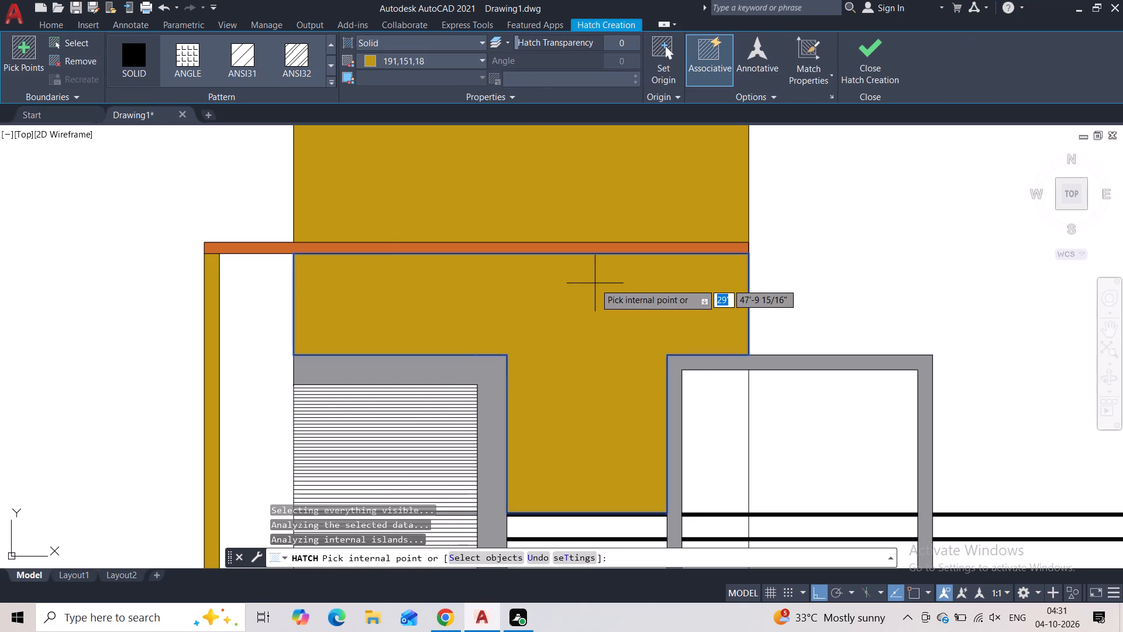
{"action": "key", "text": "Escape"}
{"action": "scroll", "coordinate": [637, 290], "scroll_direction": "down", "scroll_amount": 2}
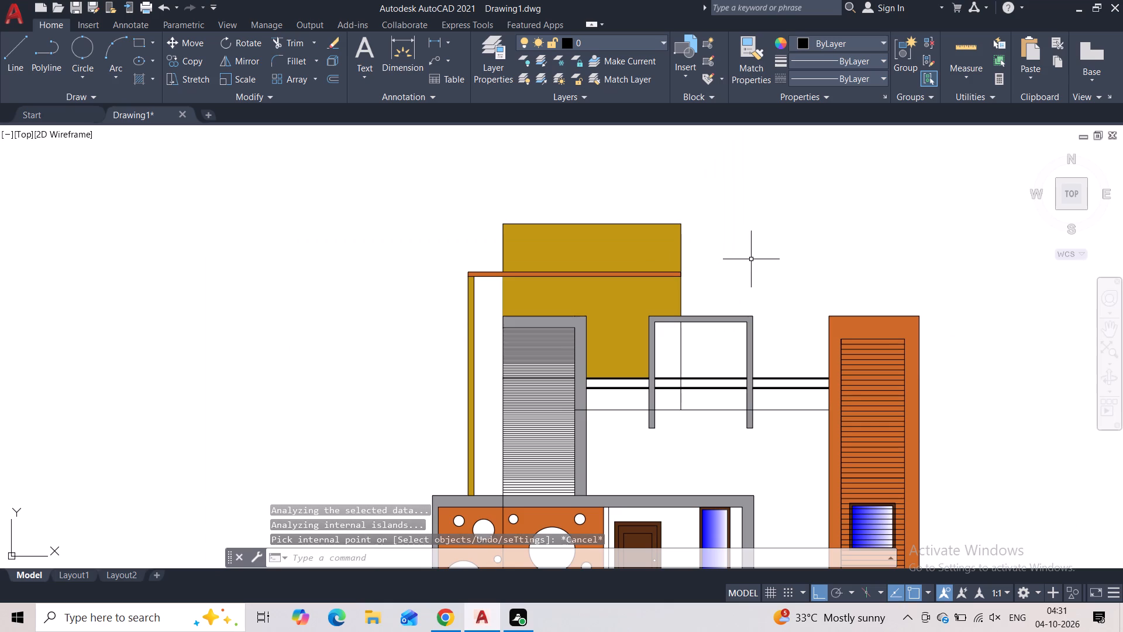
{"action": "key", "text": "space"}
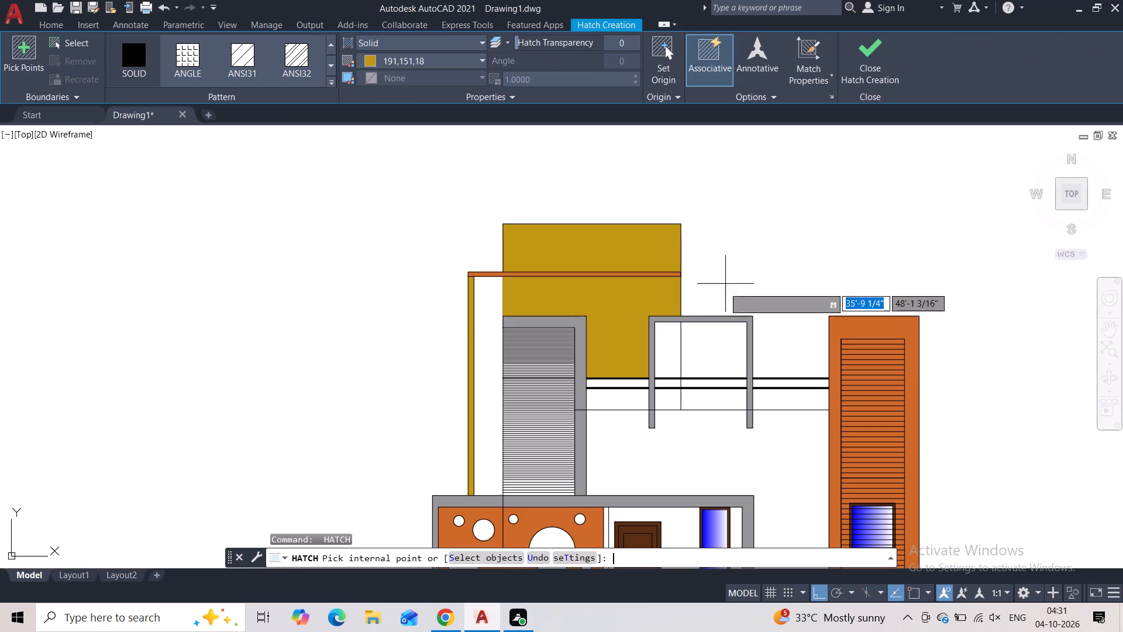
{"action": "left_click", "coordinate": [674, 339]}
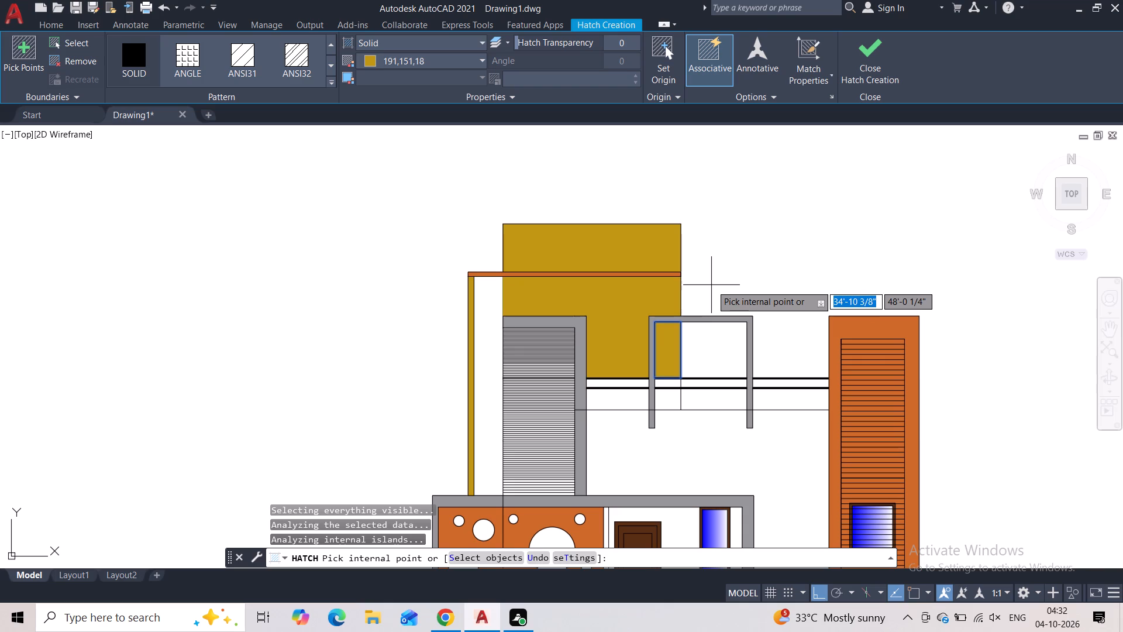
{"action": "key", "text": "Escape"}
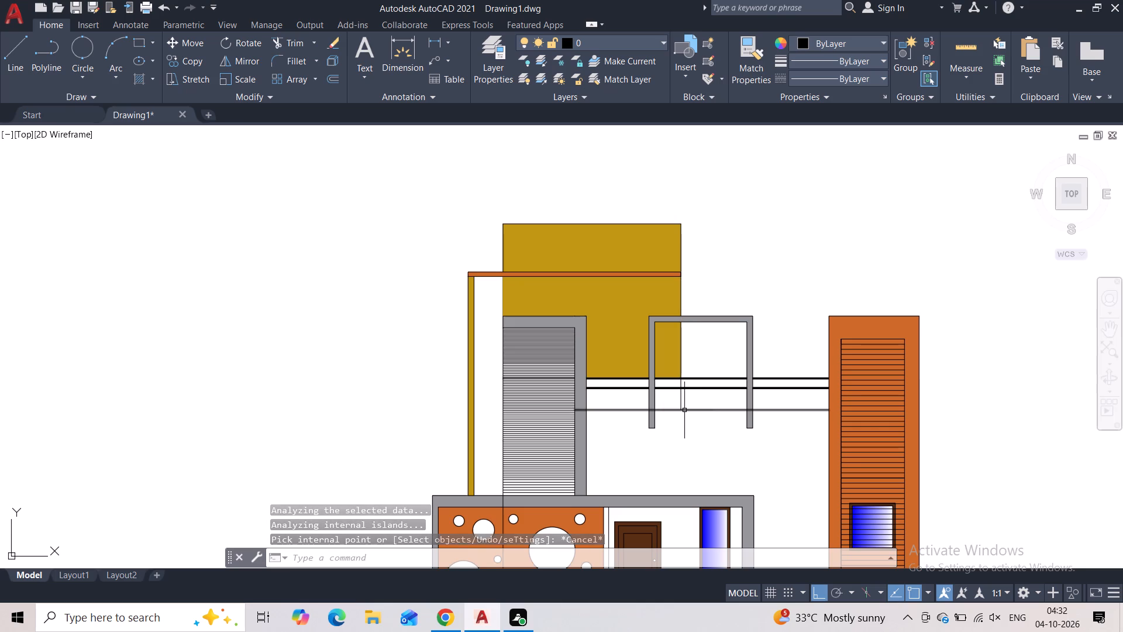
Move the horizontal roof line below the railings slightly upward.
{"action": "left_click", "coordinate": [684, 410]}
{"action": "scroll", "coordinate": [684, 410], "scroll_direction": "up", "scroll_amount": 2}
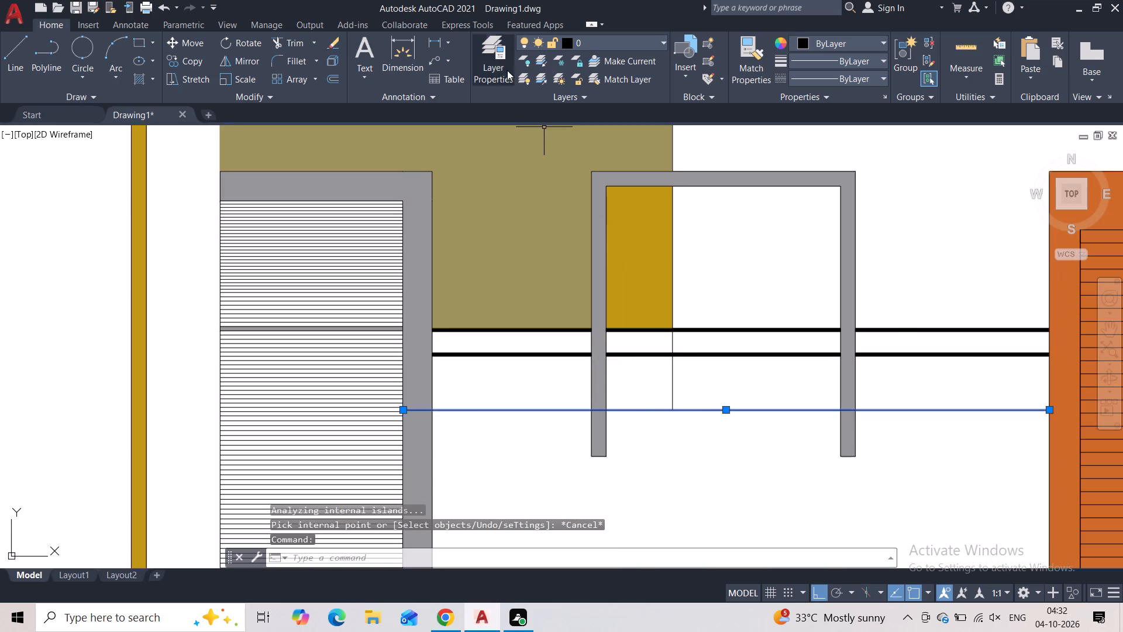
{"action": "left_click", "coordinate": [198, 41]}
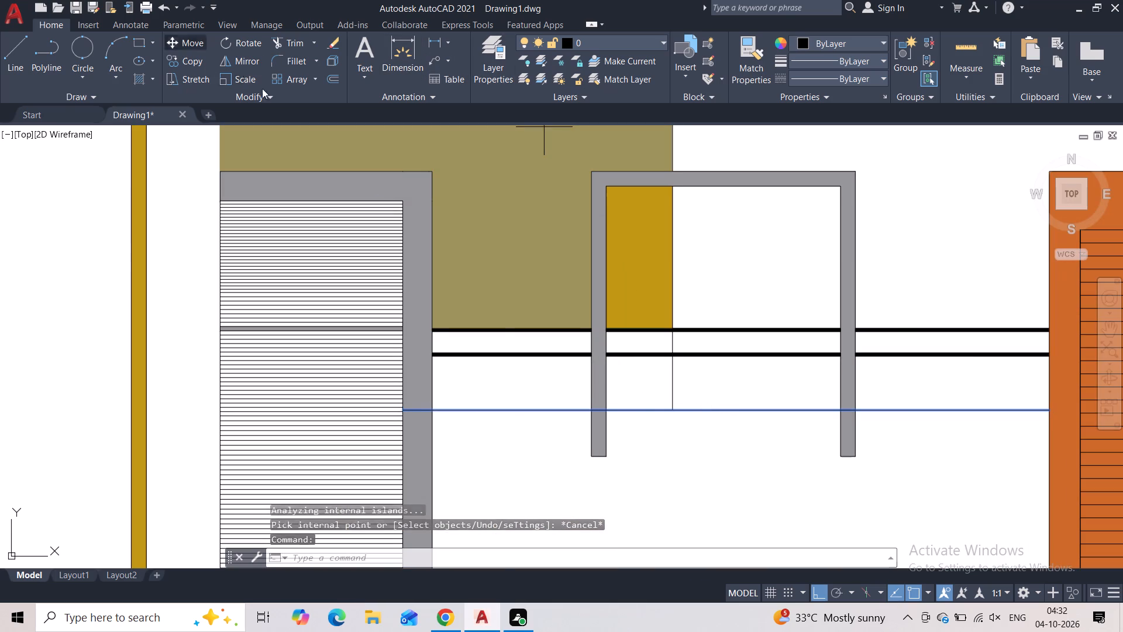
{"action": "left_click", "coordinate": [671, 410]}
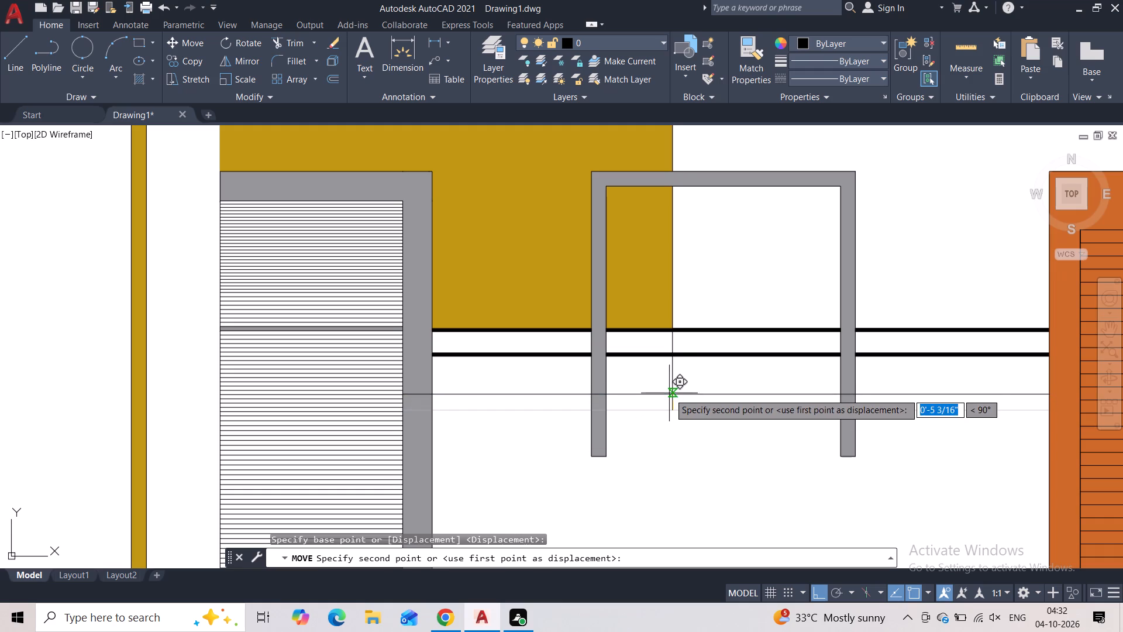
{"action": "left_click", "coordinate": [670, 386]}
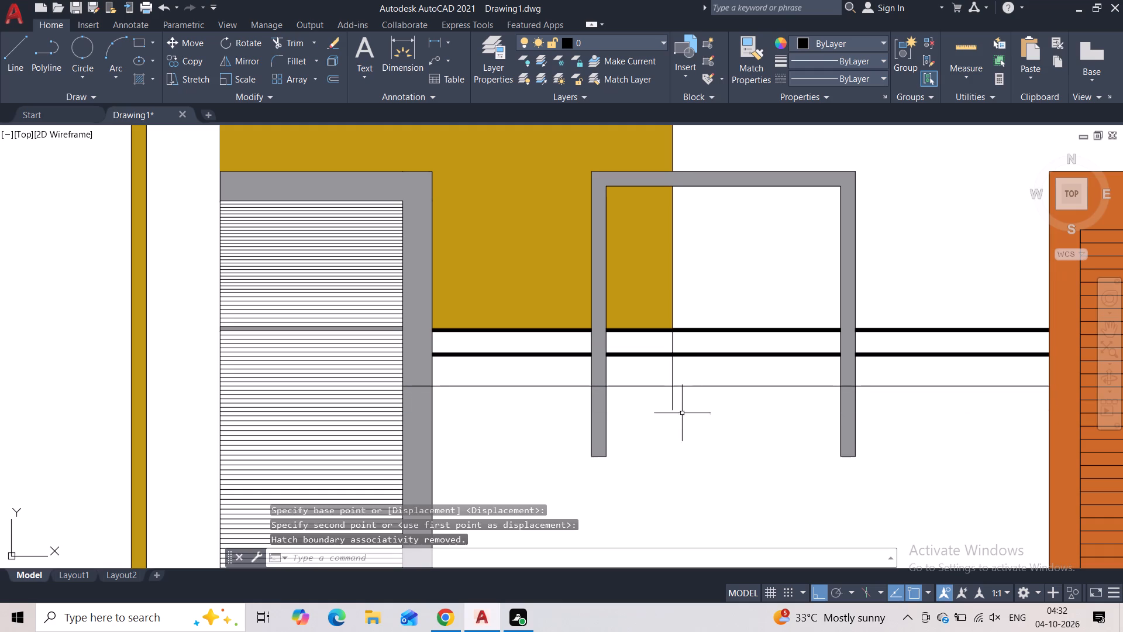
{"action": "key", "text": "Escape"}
Delete the horizontal roof line below the railings.
{"action": "left_click", "coordinate": [301, 48]}
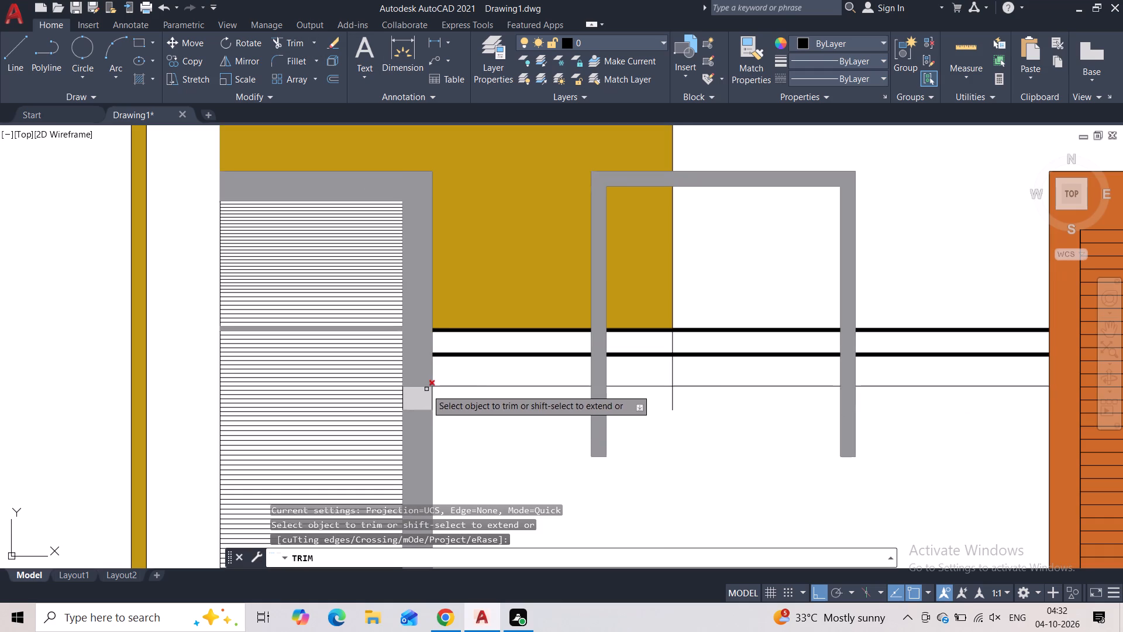
{"action": "key", "text": "Escape"}
{"action": "left_click", "coordinate": [475, 387]}
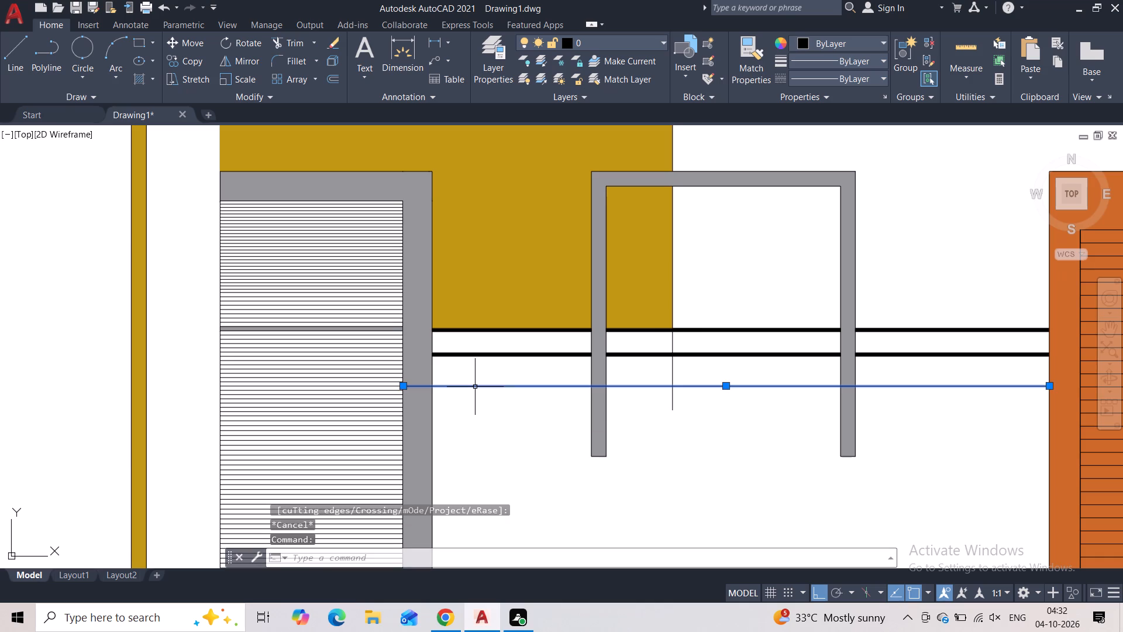
{"action": "key", "text": "Delete"}
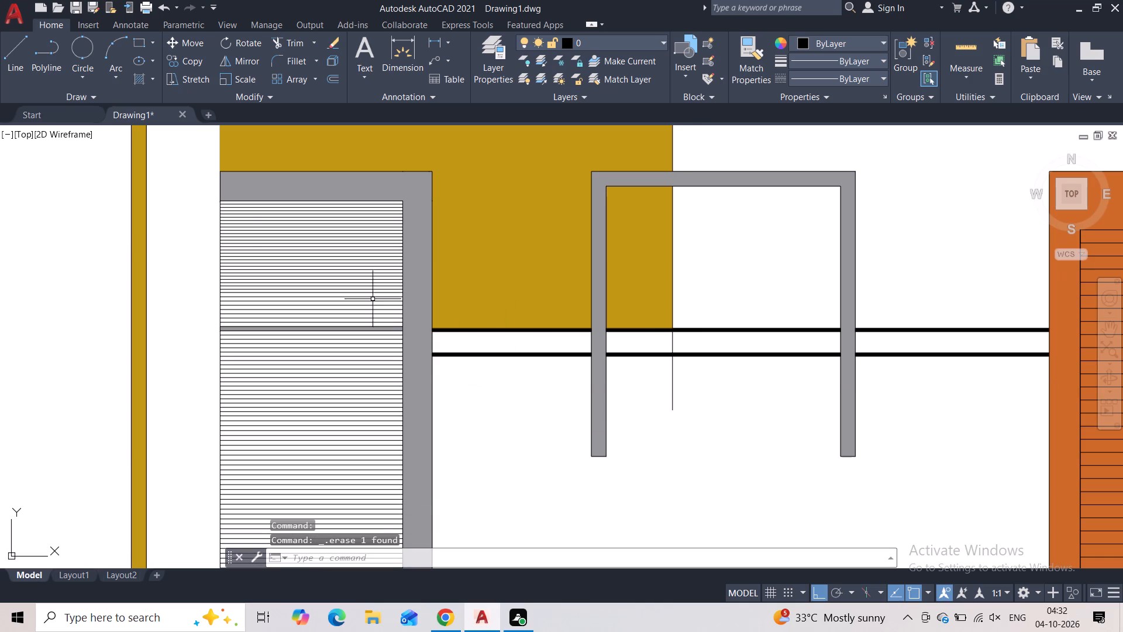
Draw a horizontal roof line below the railings from the grey louvre frame to the orange tower, in three segments interrupted by the inverted-U frame's legs.
{"action": "left_click", "coordinate": [12, 70]}
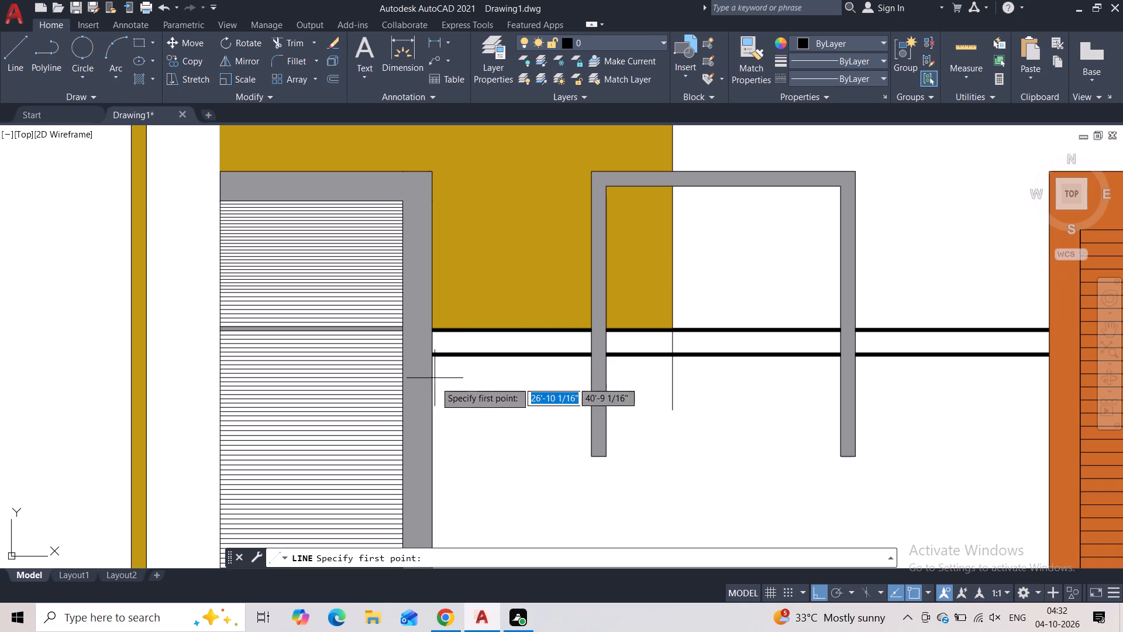
{"action": "left_click", "coordinate": [433, 394]}
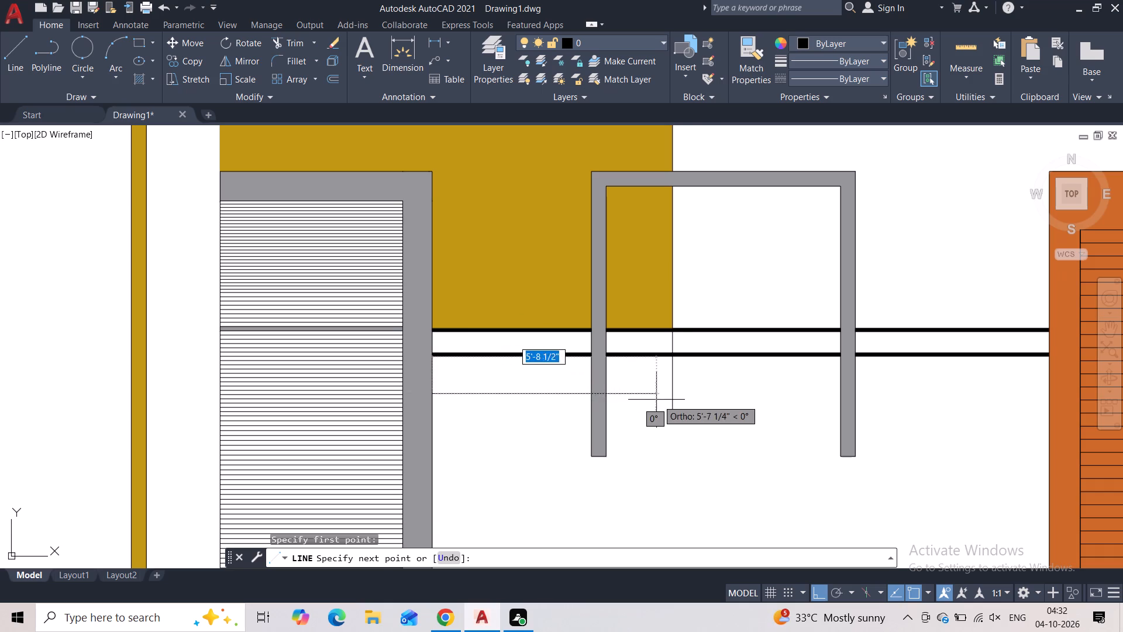
{"action": "left_click", "coordinate": [592, 391]}
{"action": "key", "text": "Escape"}
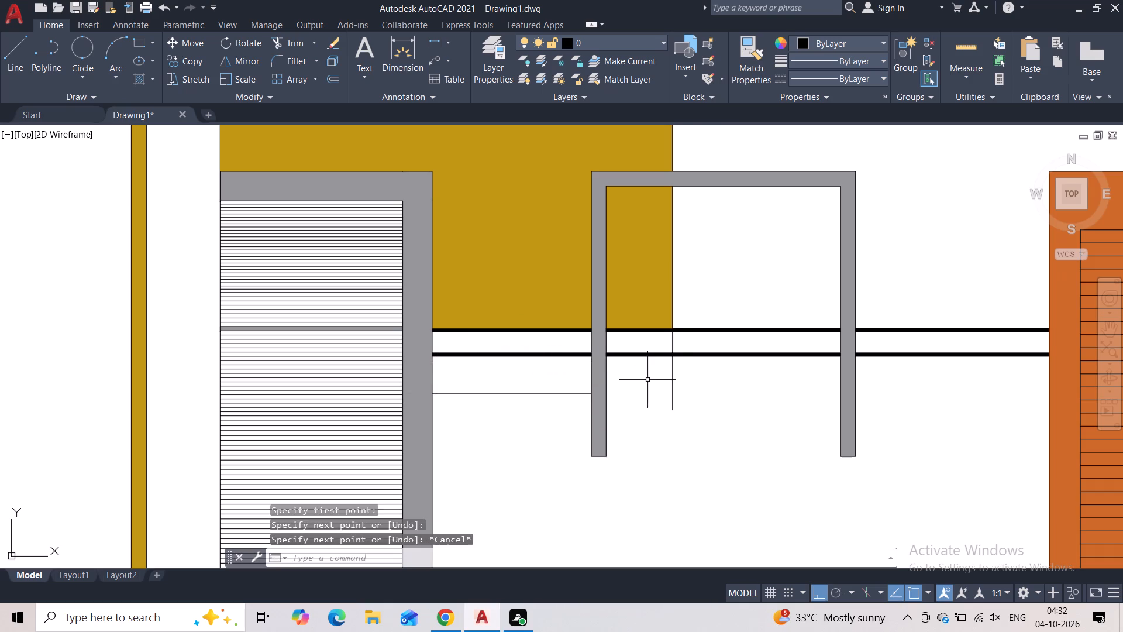
{"action": "key", "text": "space"}
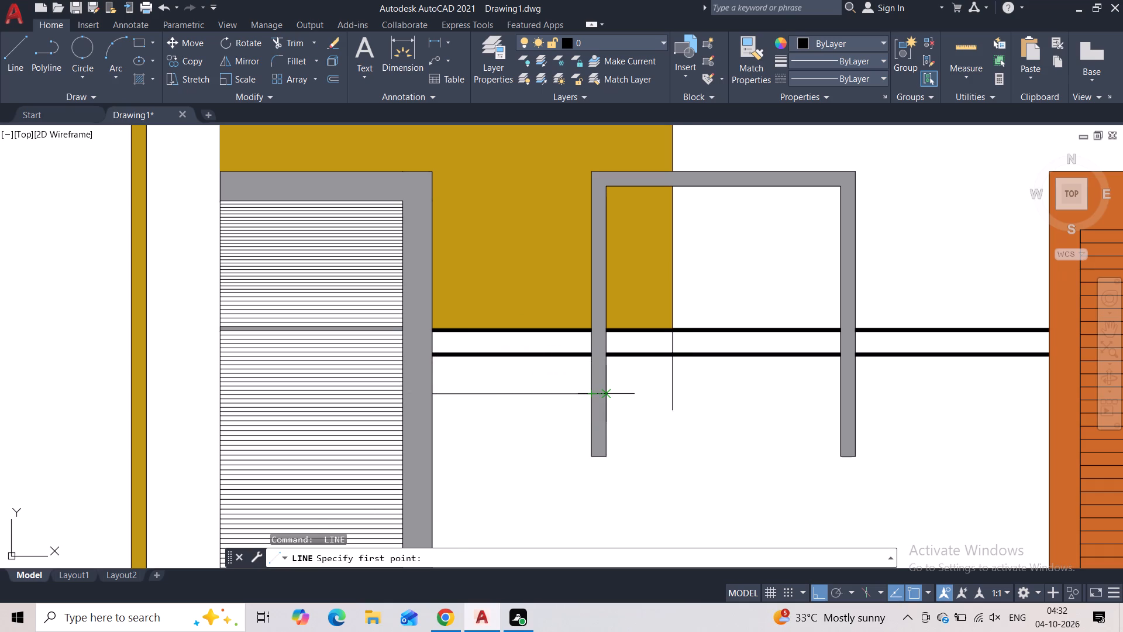
{"action": "left_click", "coordinate": [606, 397]}
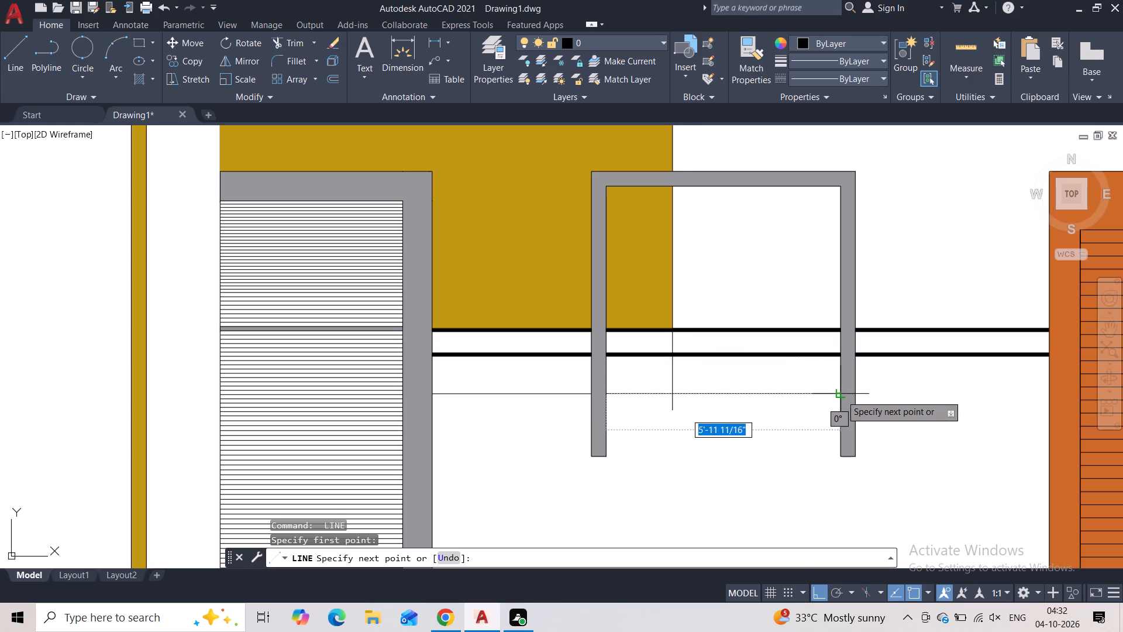
{"action": "left_click", "coordinate": [841, 395]}
{"action": "key", "text": "space"}
{"action": "key", "text": "space"}
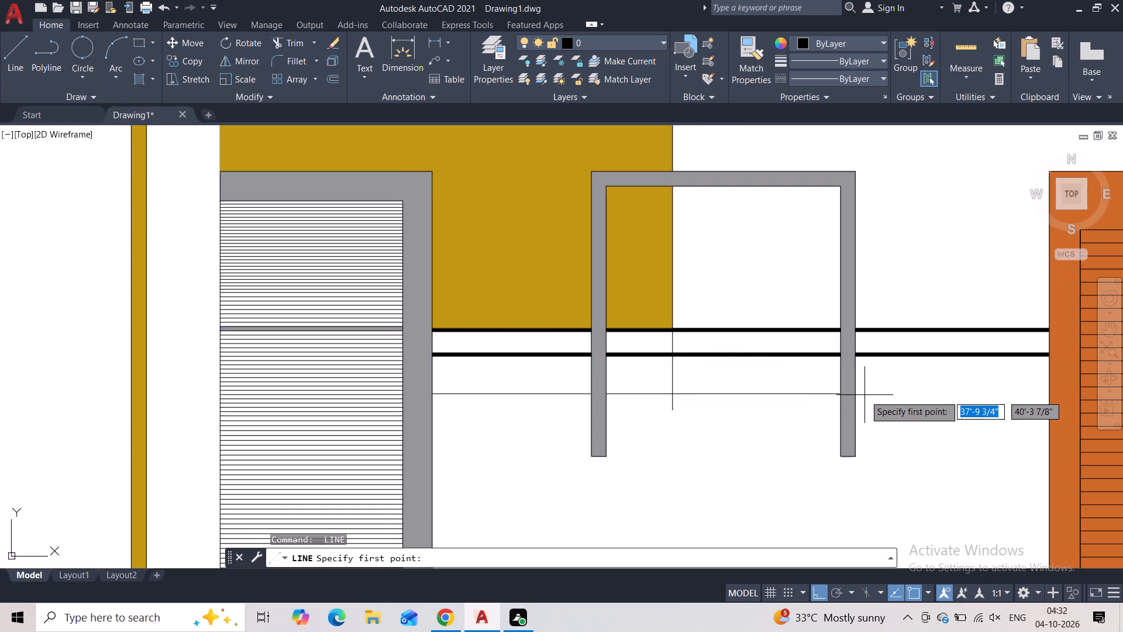
{"action": "left_click", "coordinate": [857, 395]}
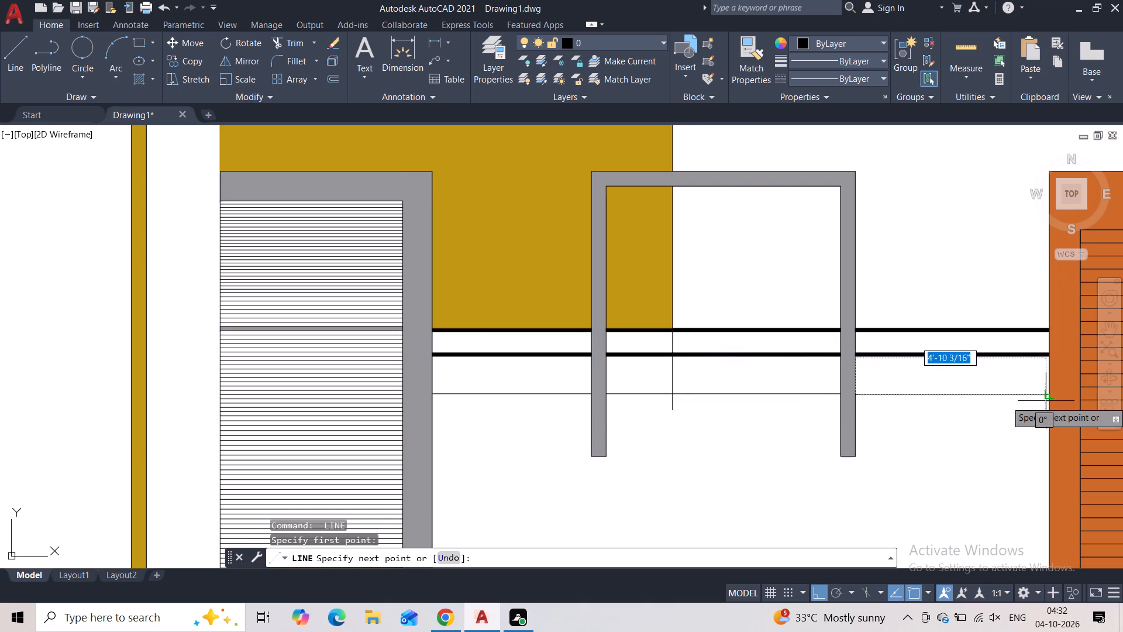
{"action": "left_click", "coordinate": [1049, 397]}
{"action": "key", "text": "Escape"}
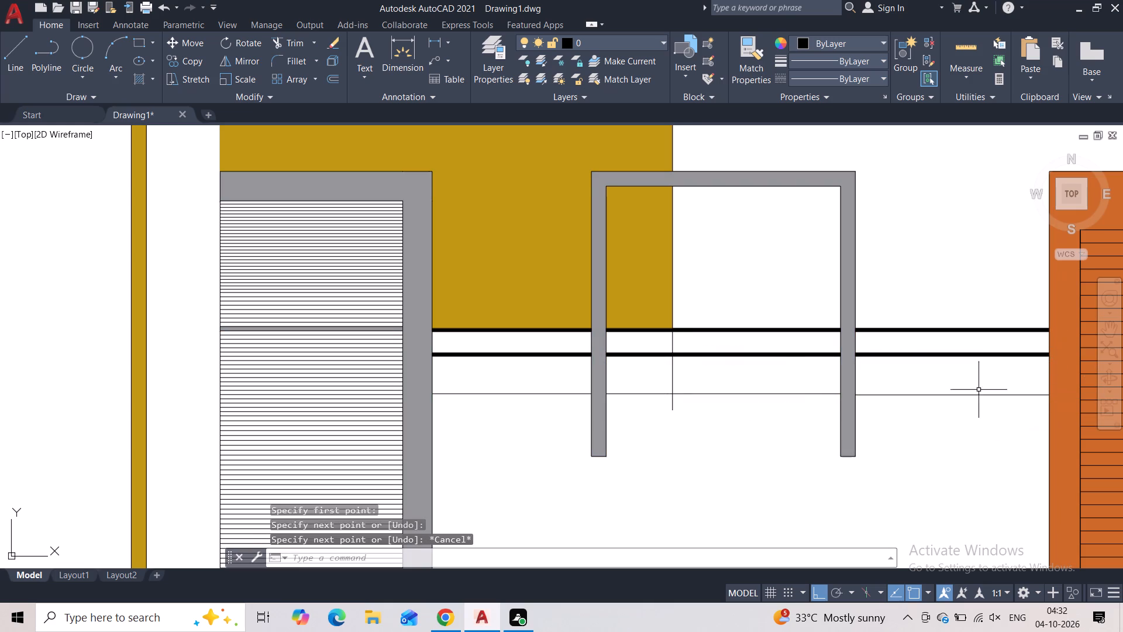
Trim the vertical wall line's overhang below the new horizontal roof line.
{"action": "left_click", "coordinate": [300, 48]}
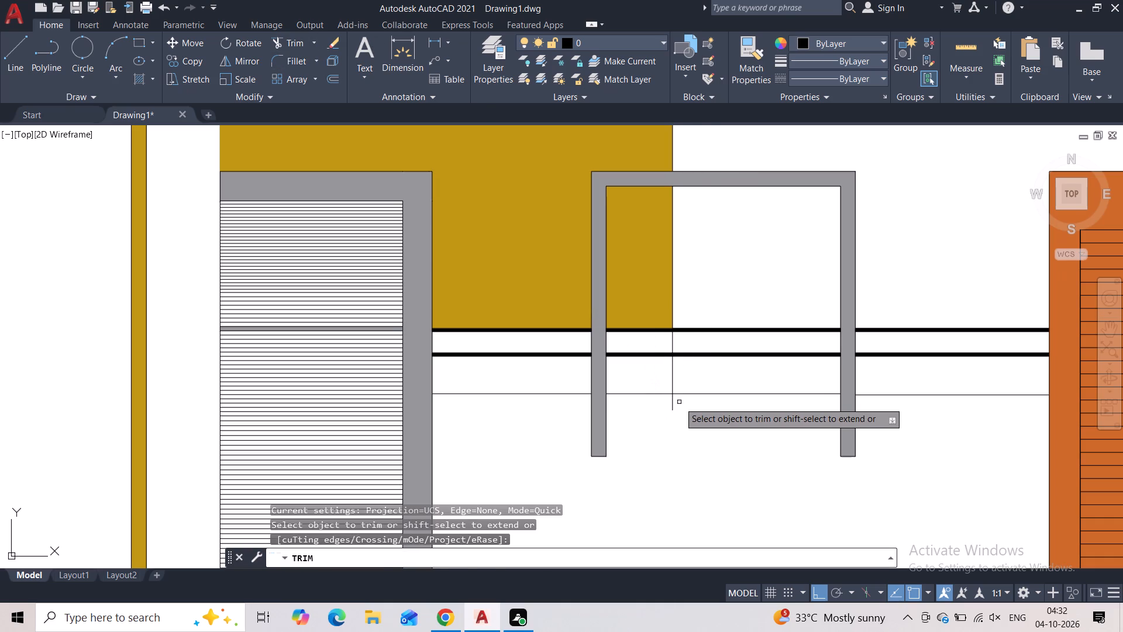
{"action": "left_click_drag", "start_coordinate": [679, 402], "coordinate": [665, 402]}
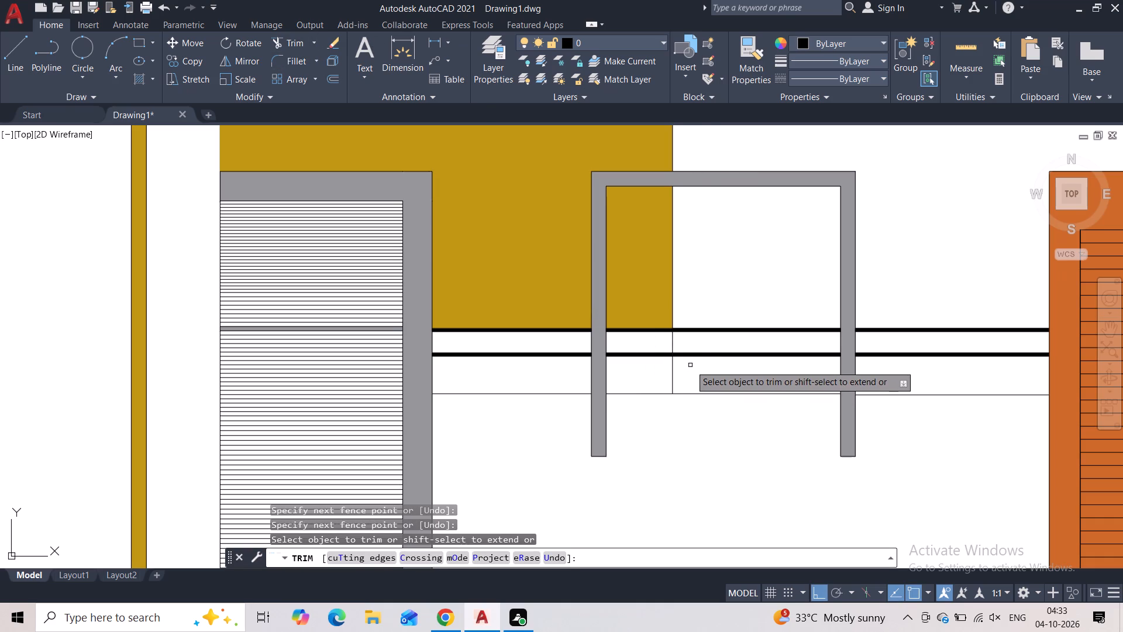
{"action": "key", "text": "Escape"}
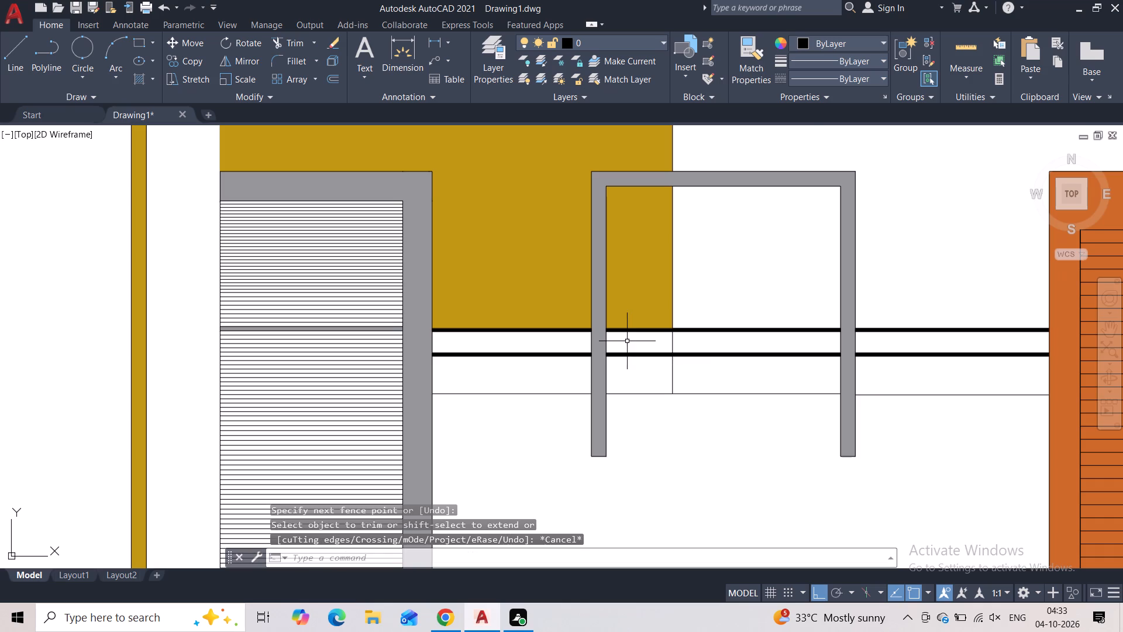
Fill the railing gap and the strip down to the roof line beneath the golden wall with solid hatch in 191,151,18, on both sides of the frame leg.
{"action": "key", "text": "h"}
{"action": "left_click", "coordinate": [657, 367]}
{"action": "left_click", "coordinate": [649, 343]}
{"action": "left_click", "coordinate": [650, 381]}
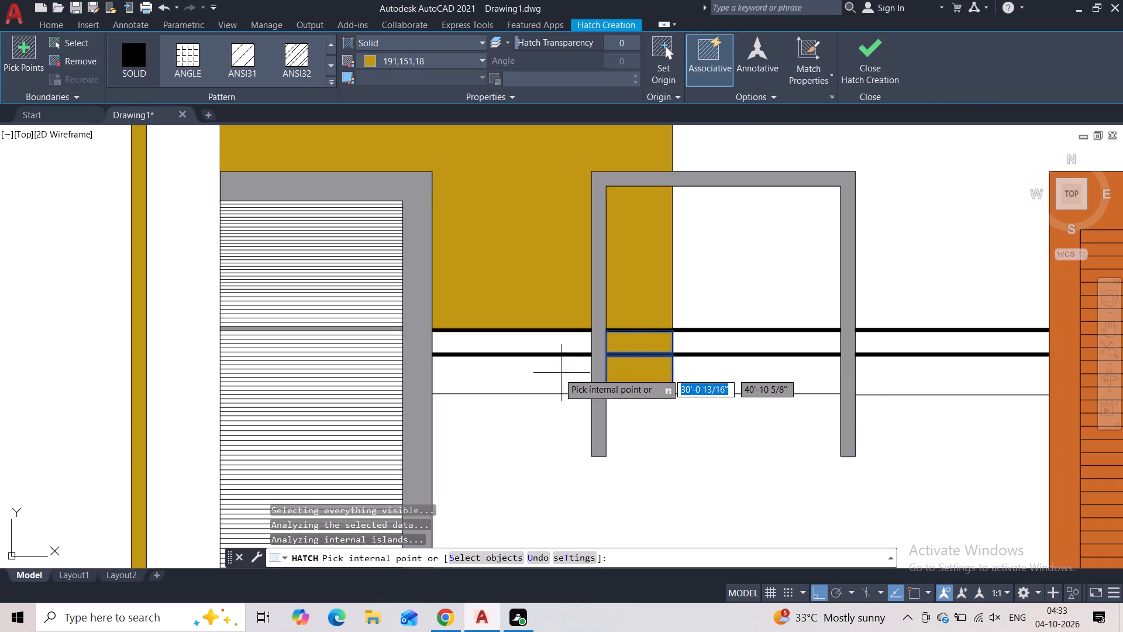
{"action": "left_click", "coordinate": [558, 372]}
{"action": "left_click", "coordinate": [556, 347]}
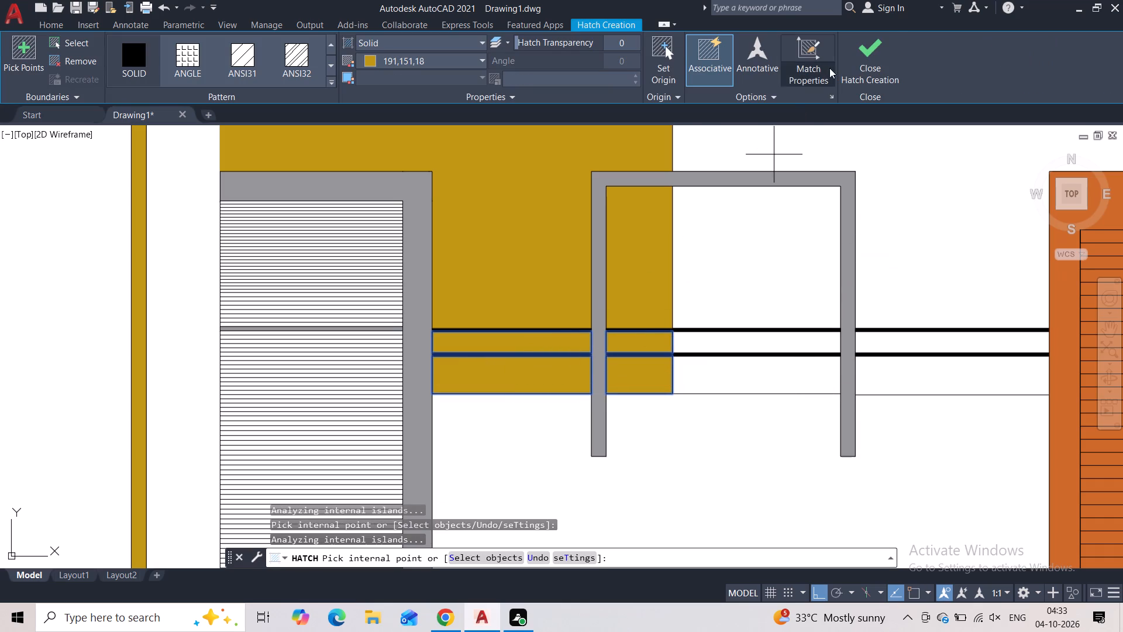
{"action": "left_click", "coordinate": [852, 62]}
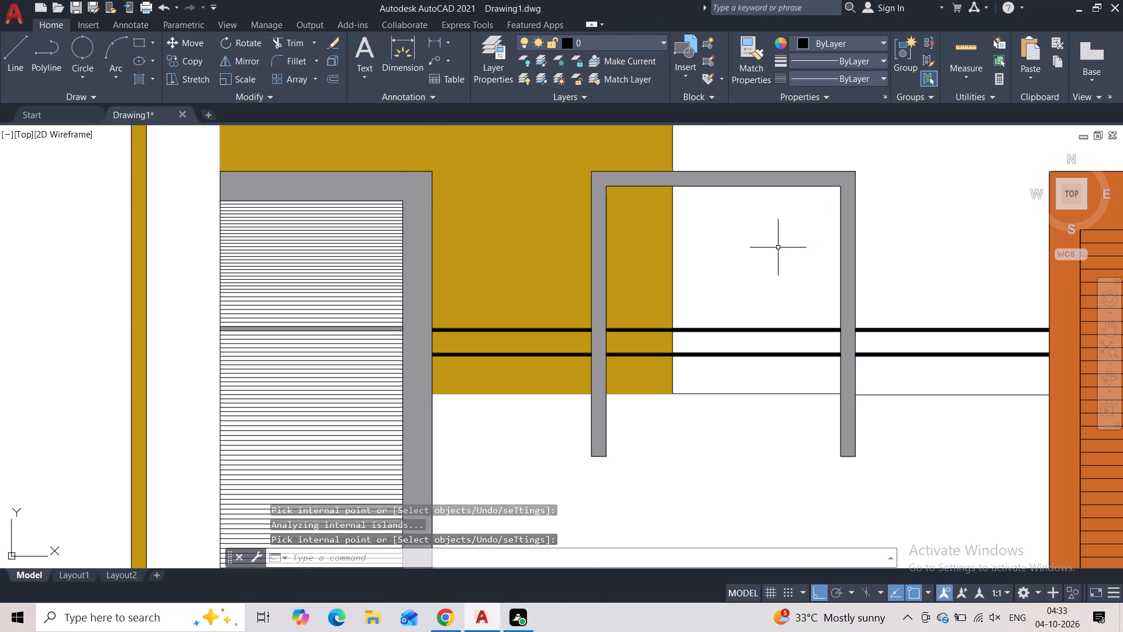
Start a solid hatch for the main wall below the roof line and preview it in colours 254,204,102 and 254,234,185.
{"action": "scroll", "coordinate": [778, 248], "scroll_direction": "down", "scroll_amount": 2}
{"action": "middle_click_drag", "start_coordinate": [780, 248], "coordinate": [719, 291]}
{"action": "scroll", "coordinate": [714, 287], "scroll_direction": "down", "scroll_amount": 1}
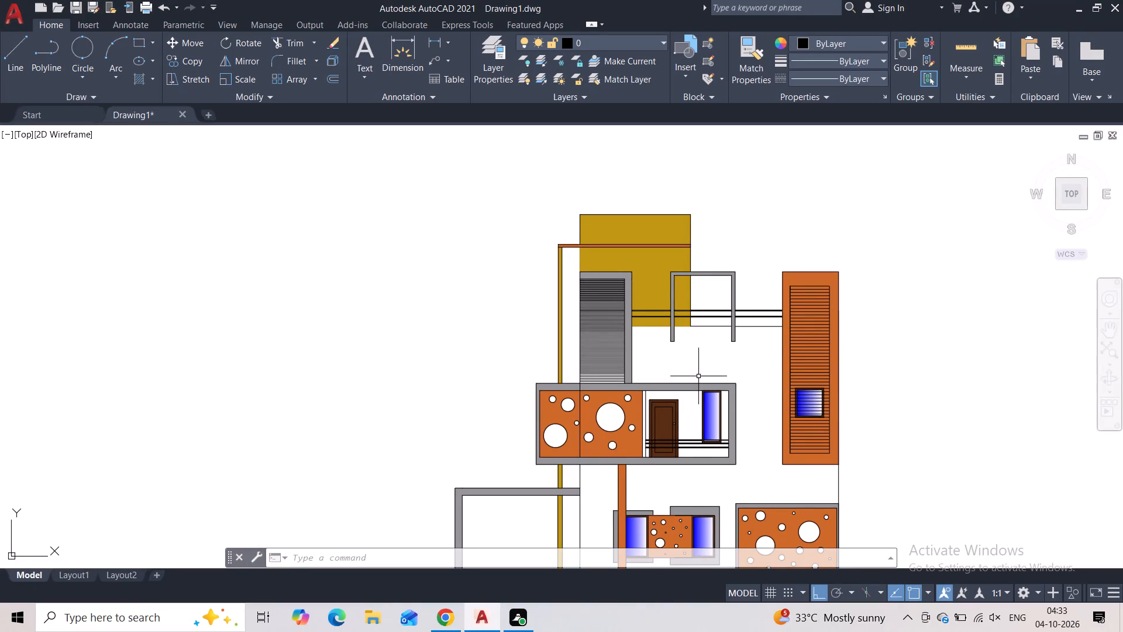
{"action": "middle_click_drag", "start_coordinate": [695, 360], "coordinate": [666, 276]}
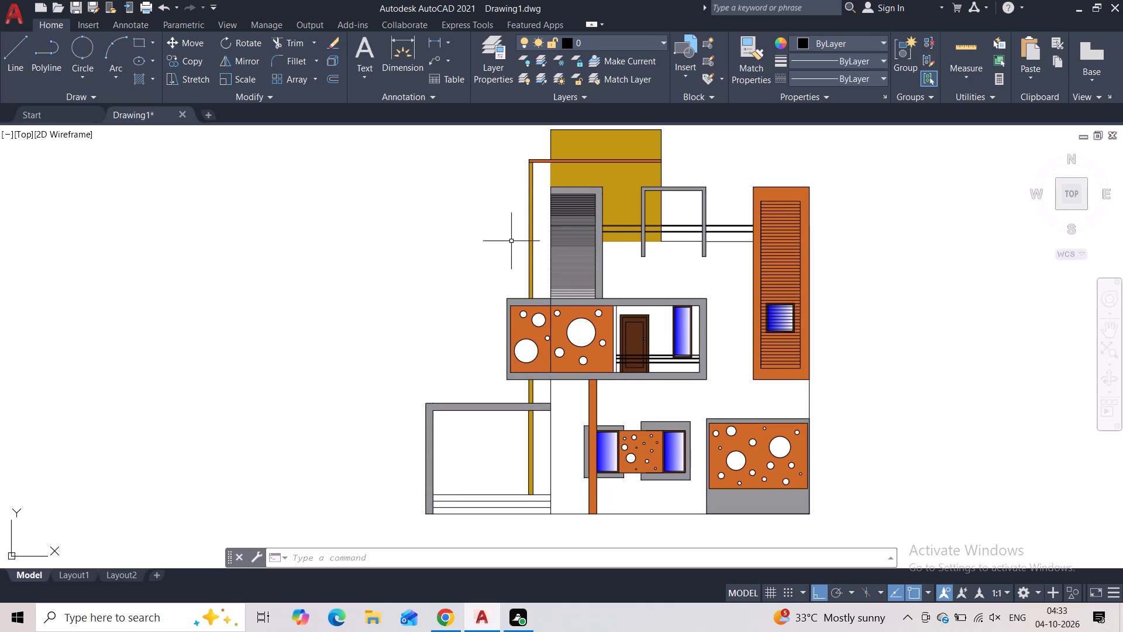
{"action": "key", "text": "h"}
{"action": "left_click", "coordinate": [544, 297]}
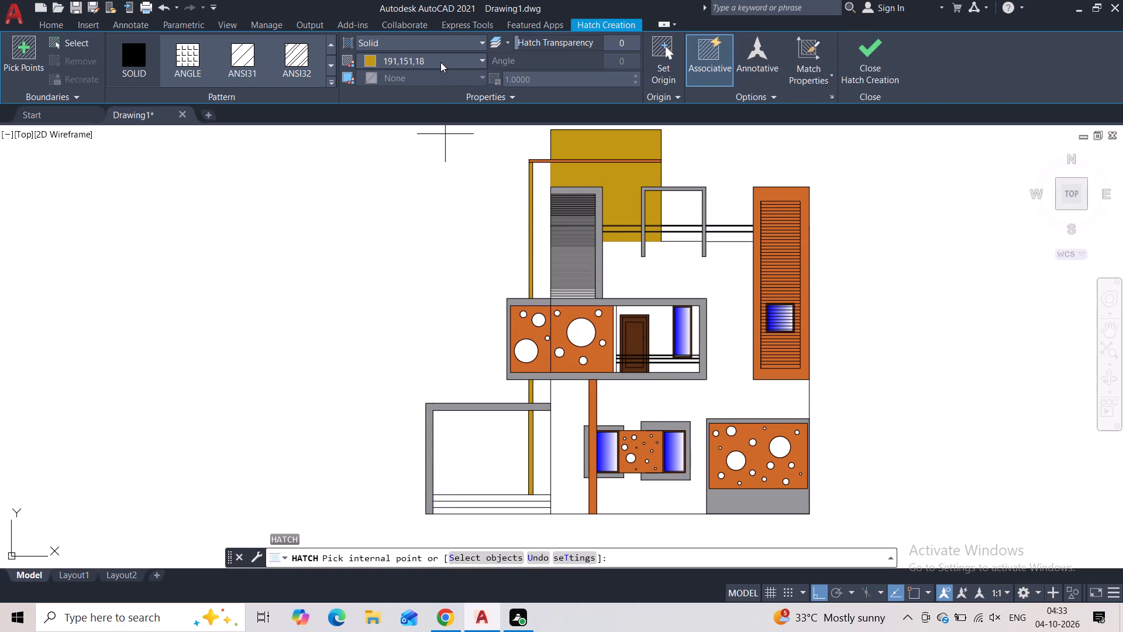
{"action": "left_click", "coordinate": [440, 62]}
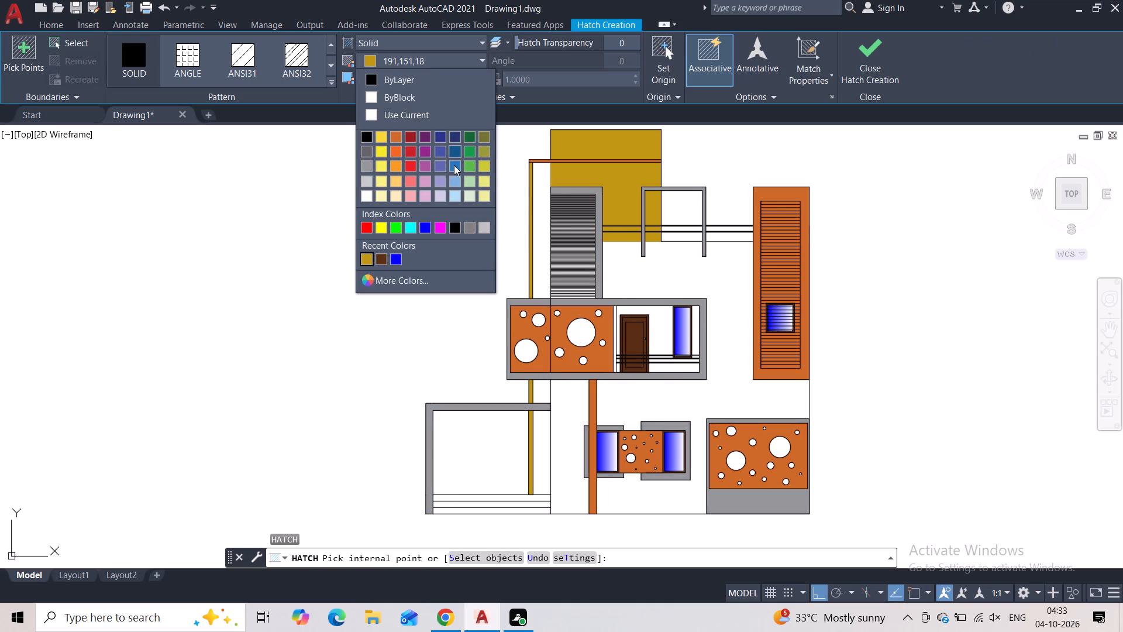
{"action": "left_click", "coordinate": [399, 183]}
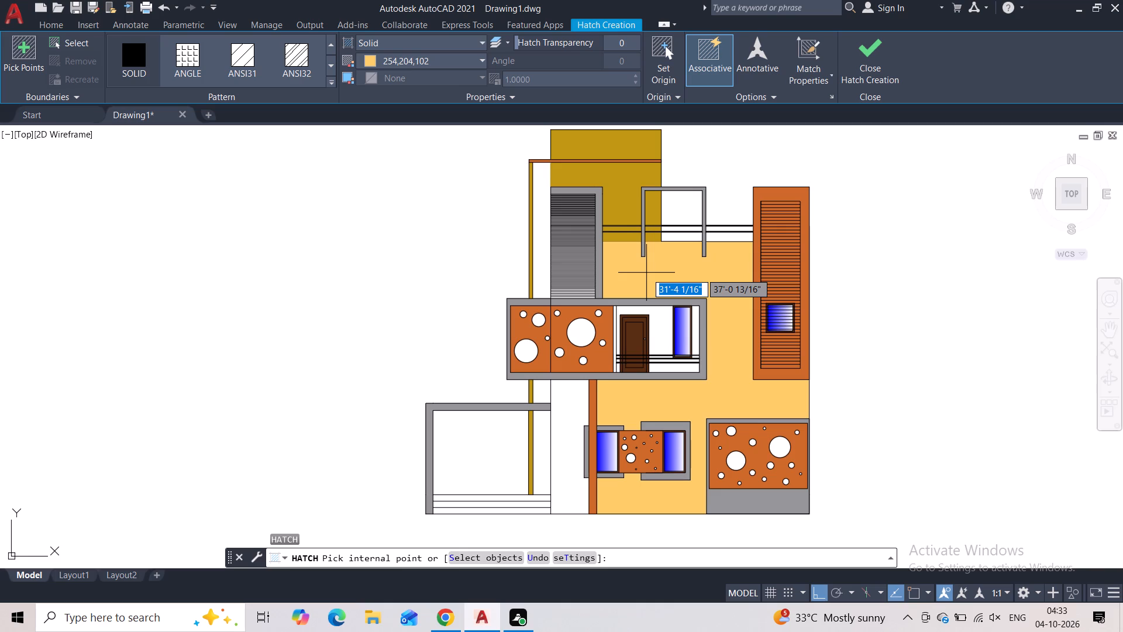
{"action": "left_click", "coordinate": [453, 57]}
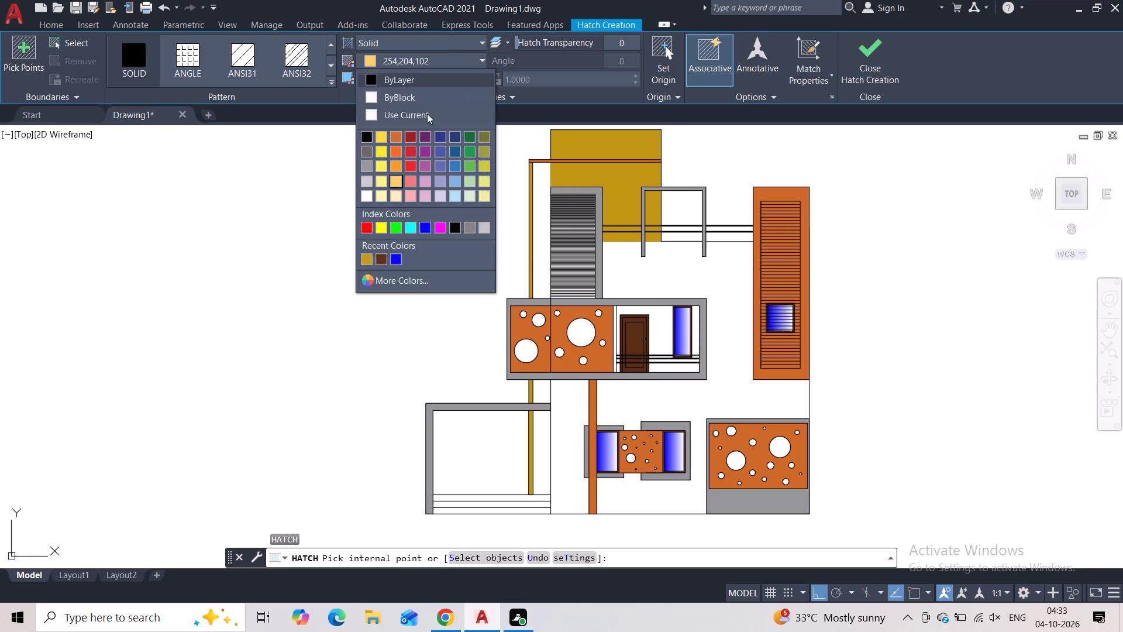
{"action": "left_click", "coordinate": [394, 191]}
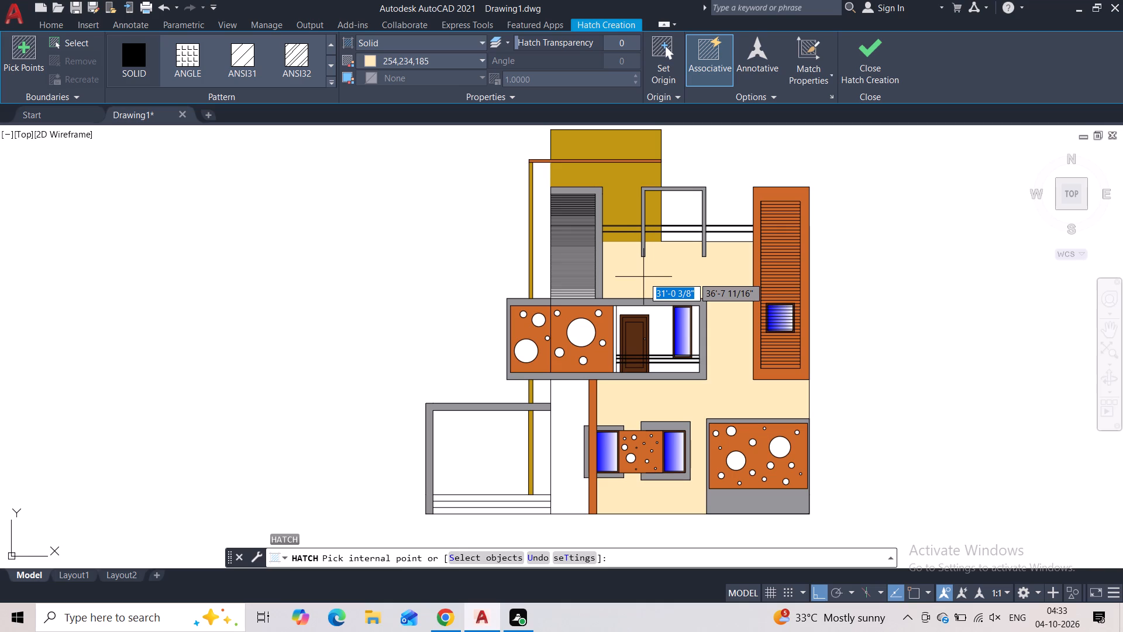
{"action": "left_click", "coordinate": [453, 63]}
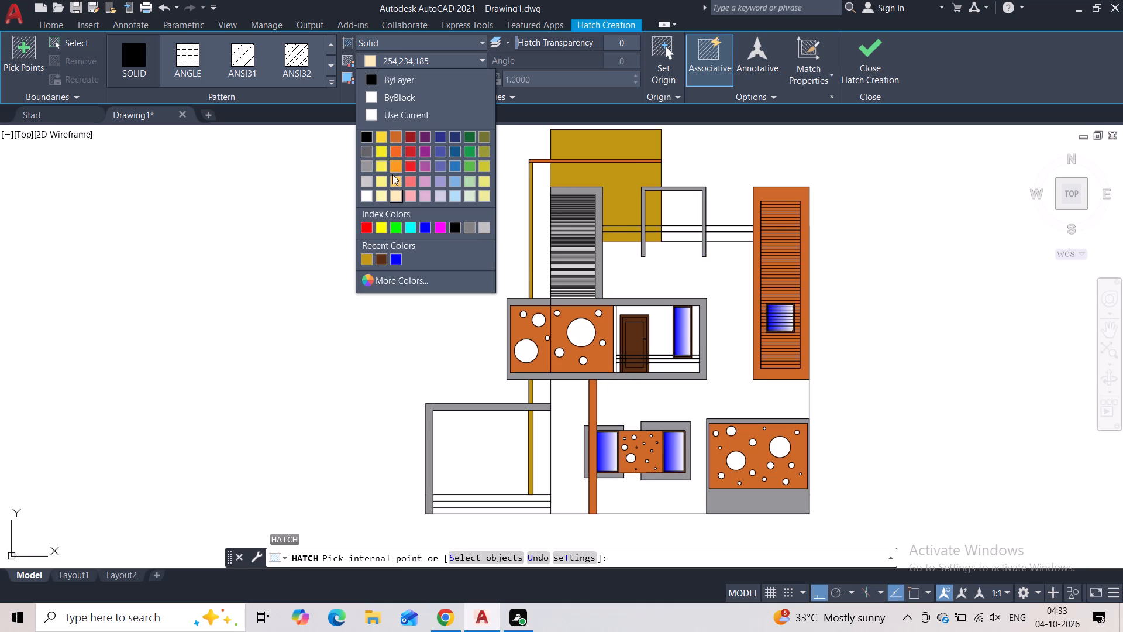
{"action": "left_click", "coordinate": [392, 182]}
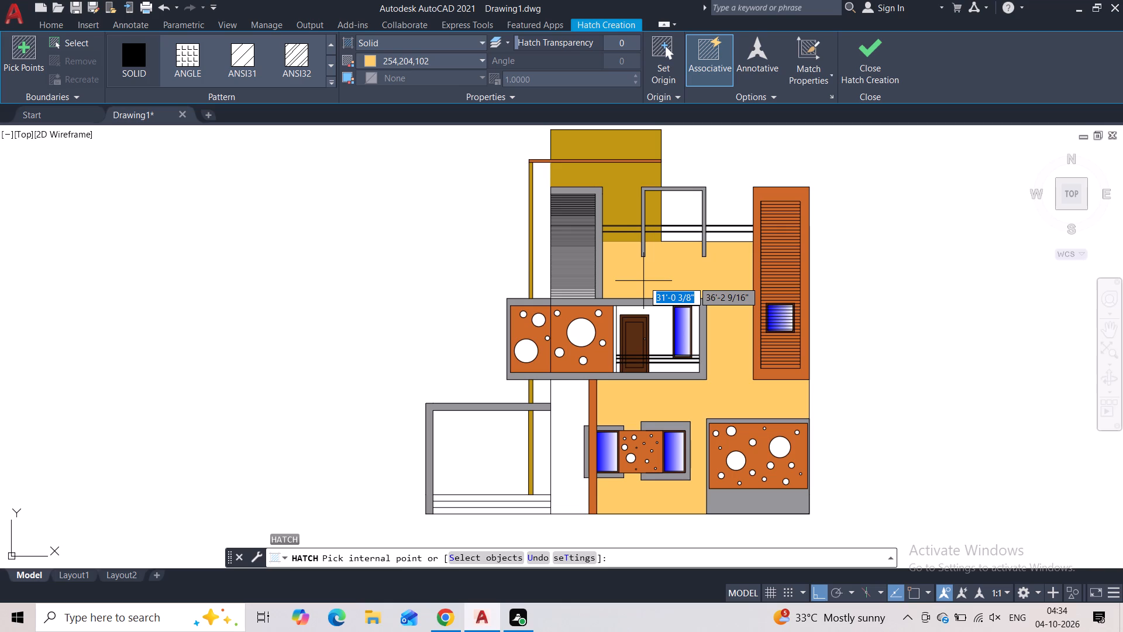
{"action": "scroll", "coordinate": [643, 281], "scroll_direction": "up", "scroll_amount": 1}
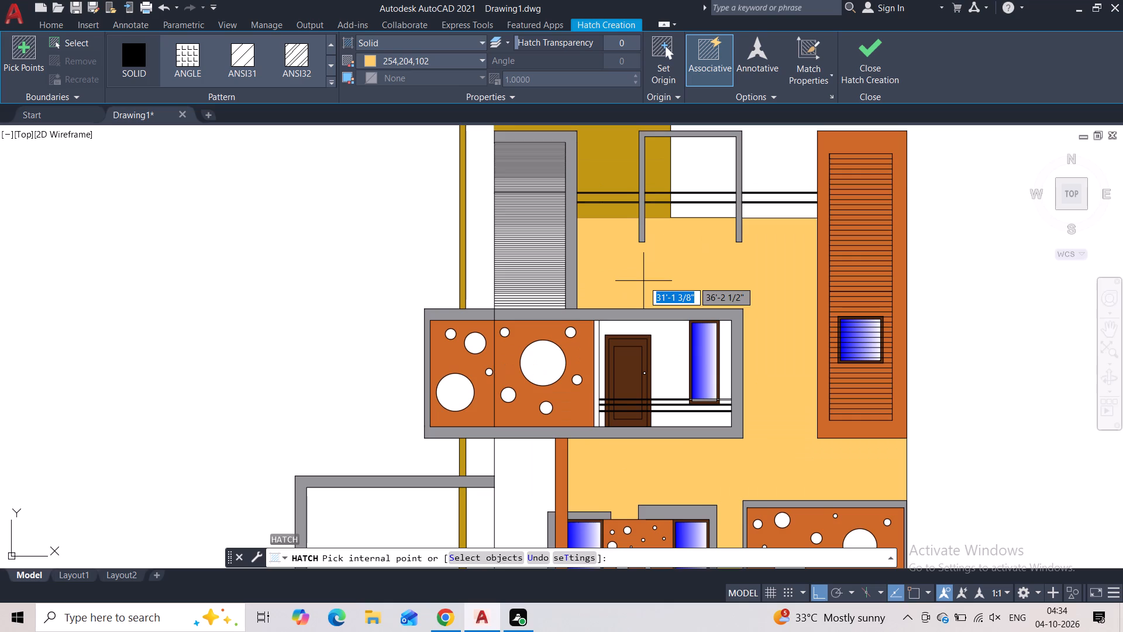
{"action": "scroll", "coordinate": [643, 281], "scroll_direction": "up", "scroll_amount": 1}
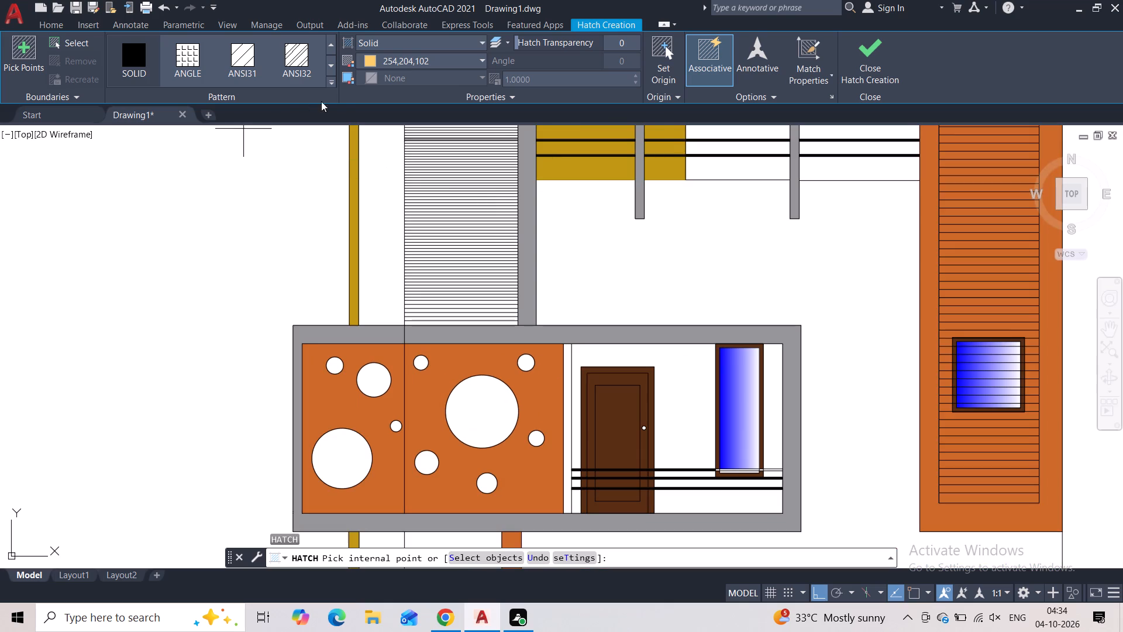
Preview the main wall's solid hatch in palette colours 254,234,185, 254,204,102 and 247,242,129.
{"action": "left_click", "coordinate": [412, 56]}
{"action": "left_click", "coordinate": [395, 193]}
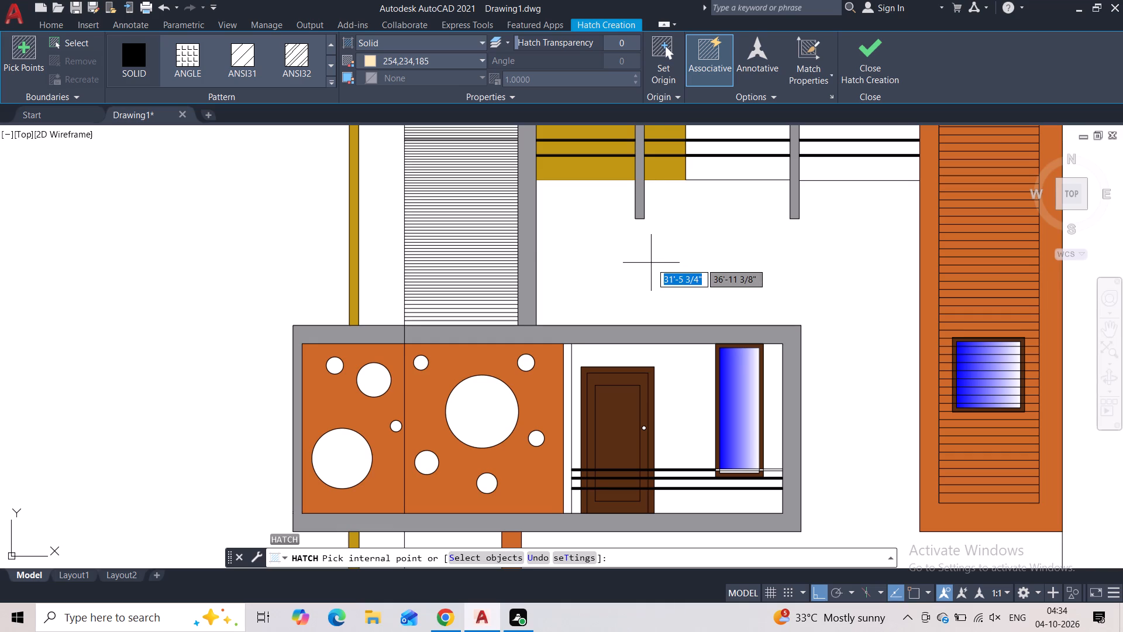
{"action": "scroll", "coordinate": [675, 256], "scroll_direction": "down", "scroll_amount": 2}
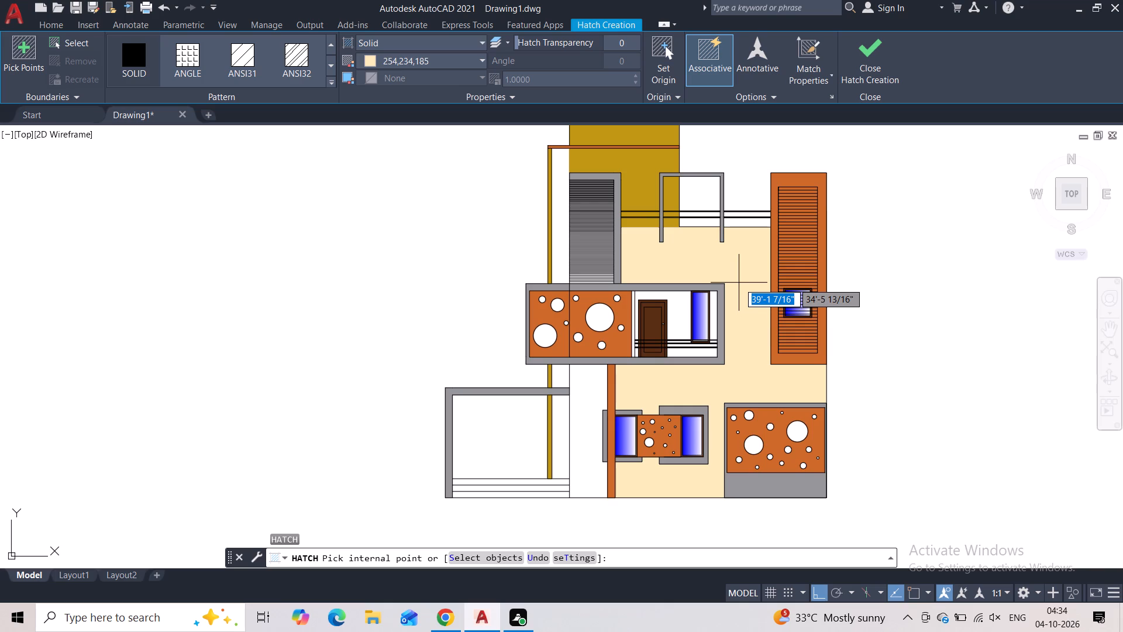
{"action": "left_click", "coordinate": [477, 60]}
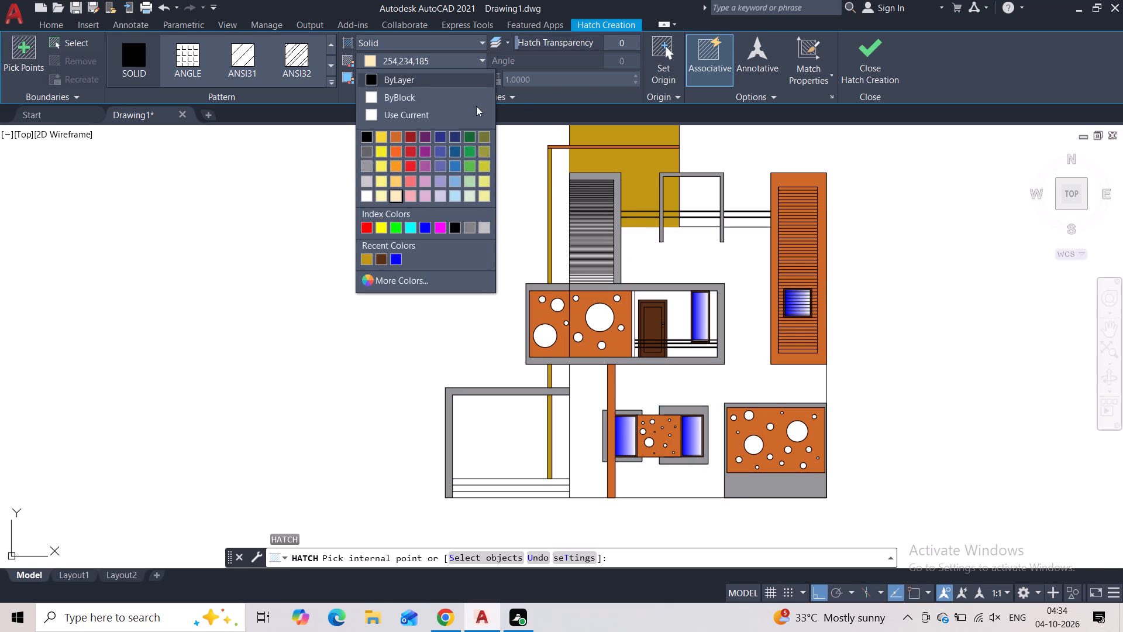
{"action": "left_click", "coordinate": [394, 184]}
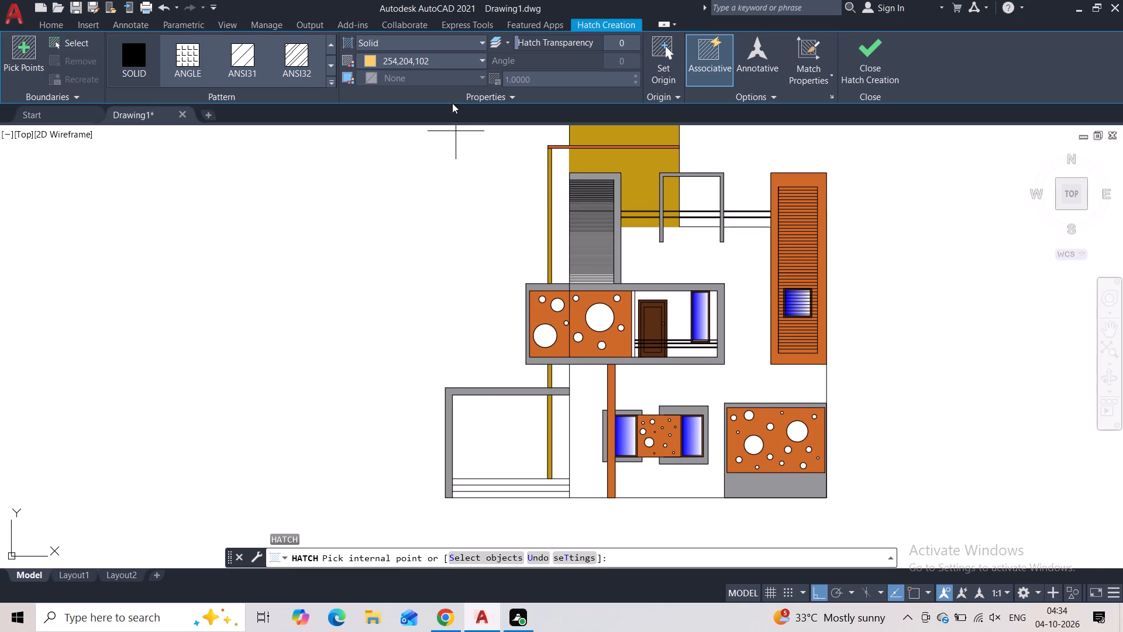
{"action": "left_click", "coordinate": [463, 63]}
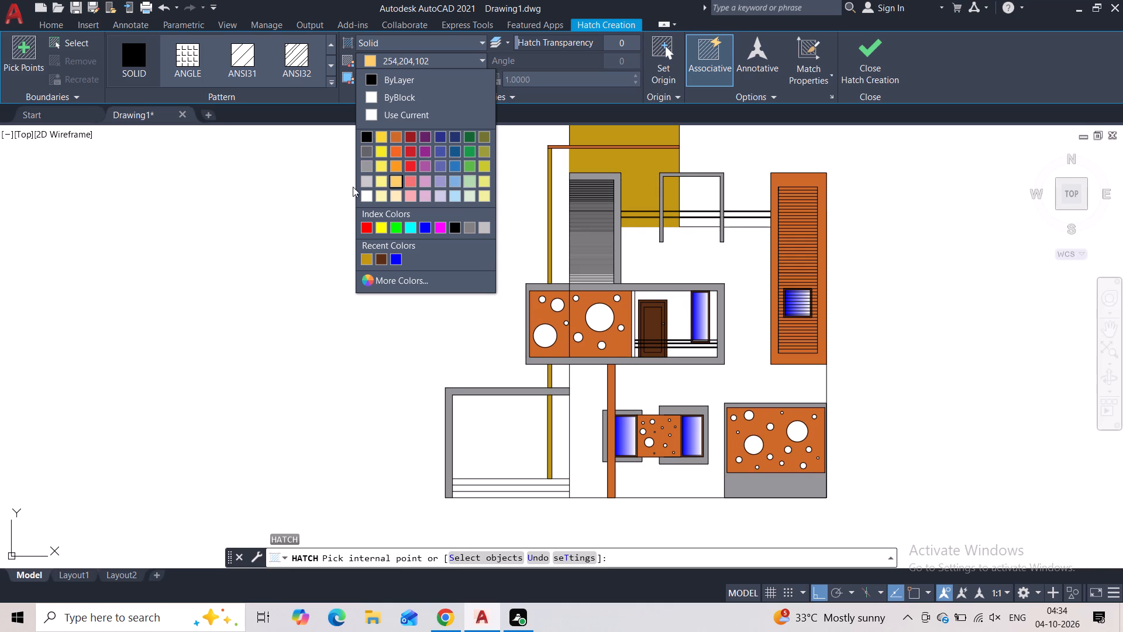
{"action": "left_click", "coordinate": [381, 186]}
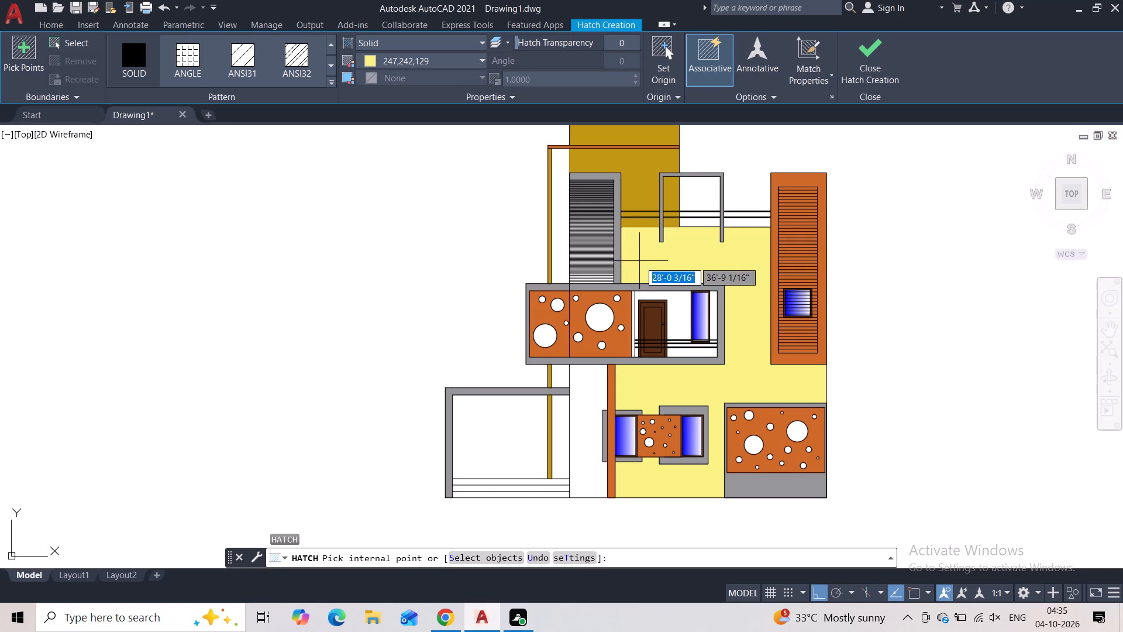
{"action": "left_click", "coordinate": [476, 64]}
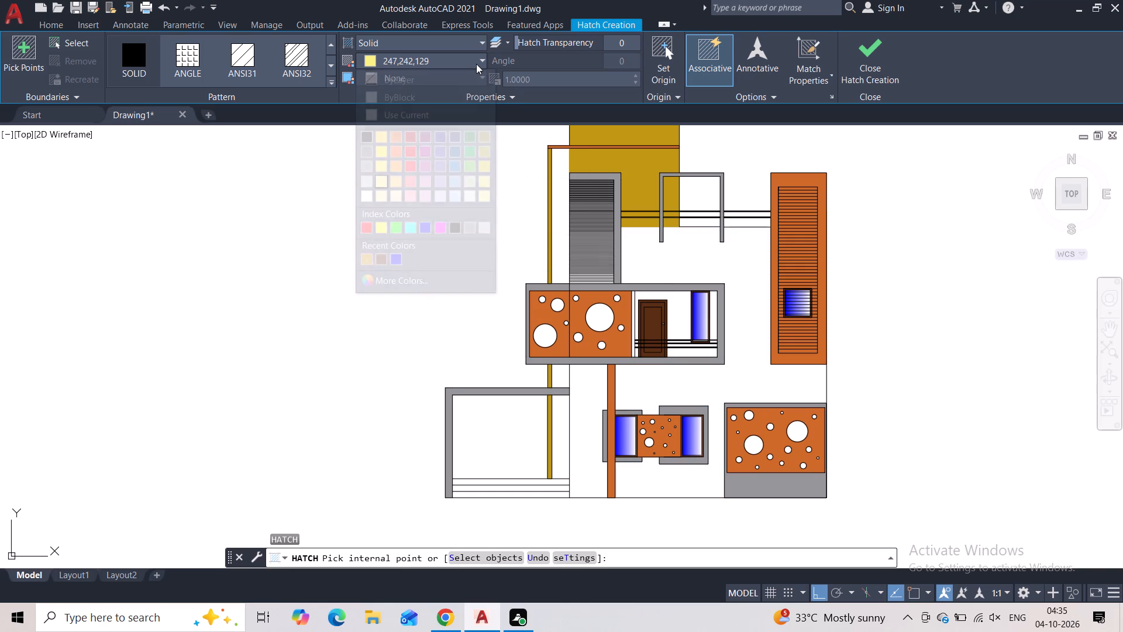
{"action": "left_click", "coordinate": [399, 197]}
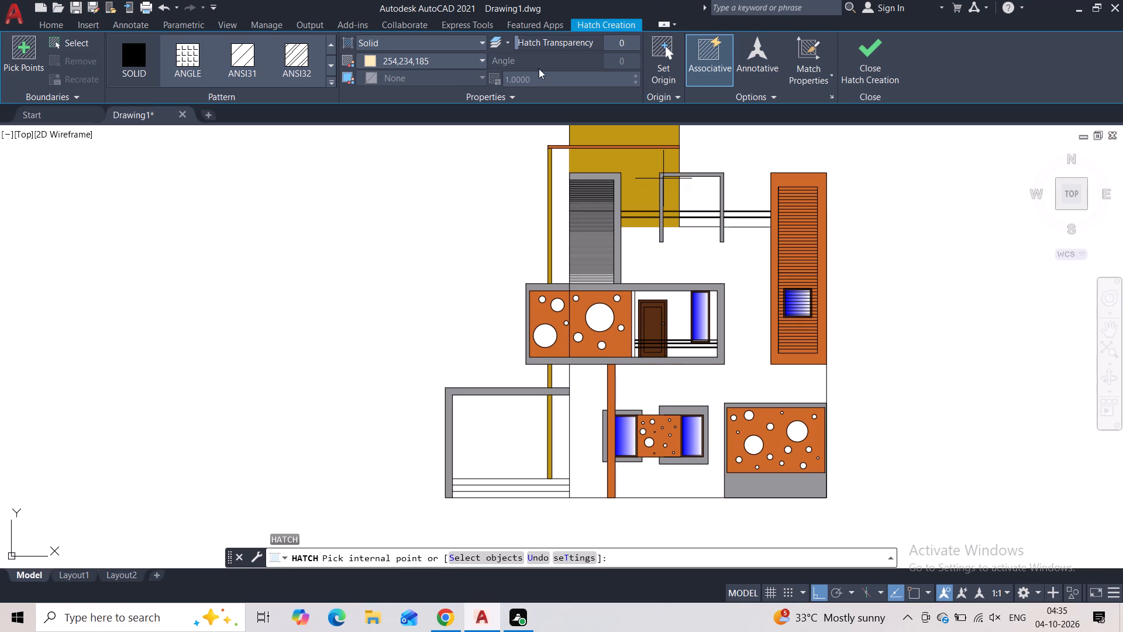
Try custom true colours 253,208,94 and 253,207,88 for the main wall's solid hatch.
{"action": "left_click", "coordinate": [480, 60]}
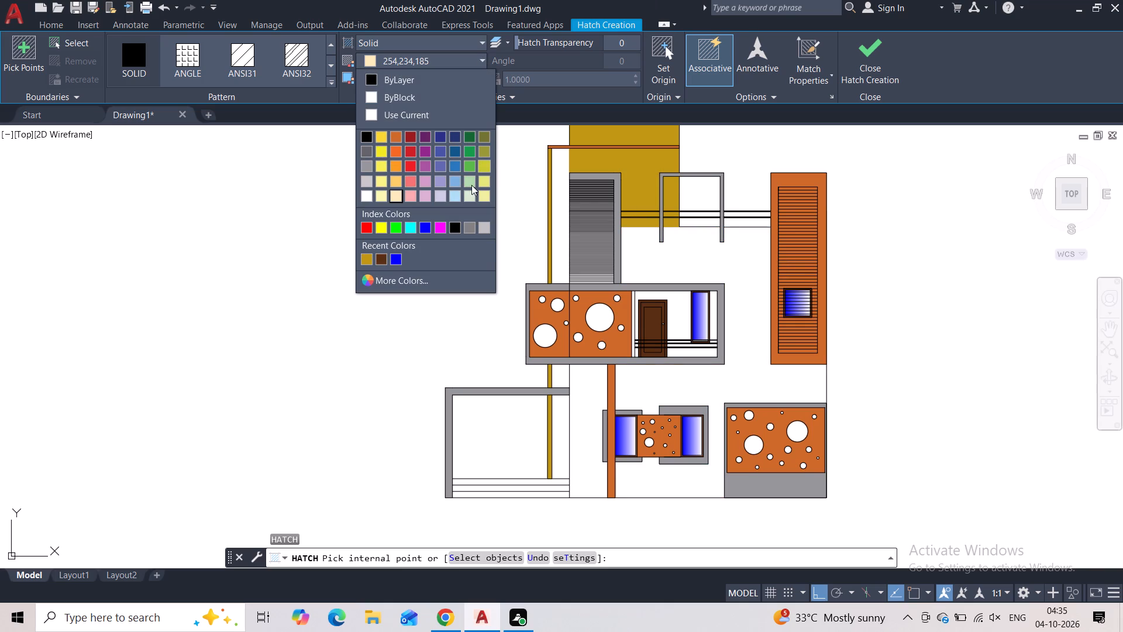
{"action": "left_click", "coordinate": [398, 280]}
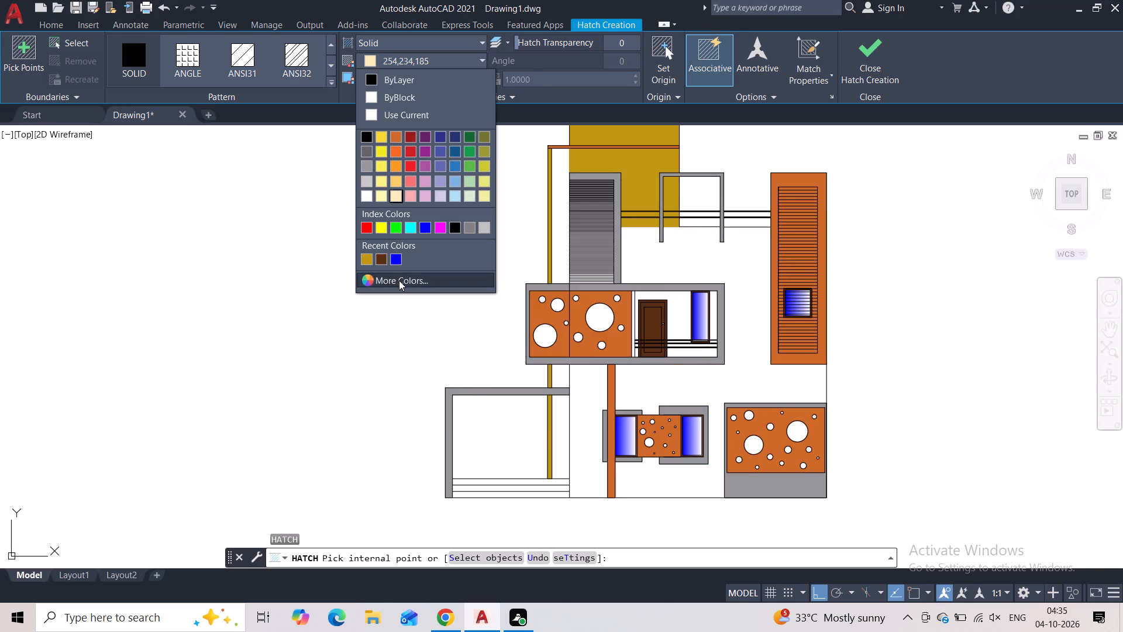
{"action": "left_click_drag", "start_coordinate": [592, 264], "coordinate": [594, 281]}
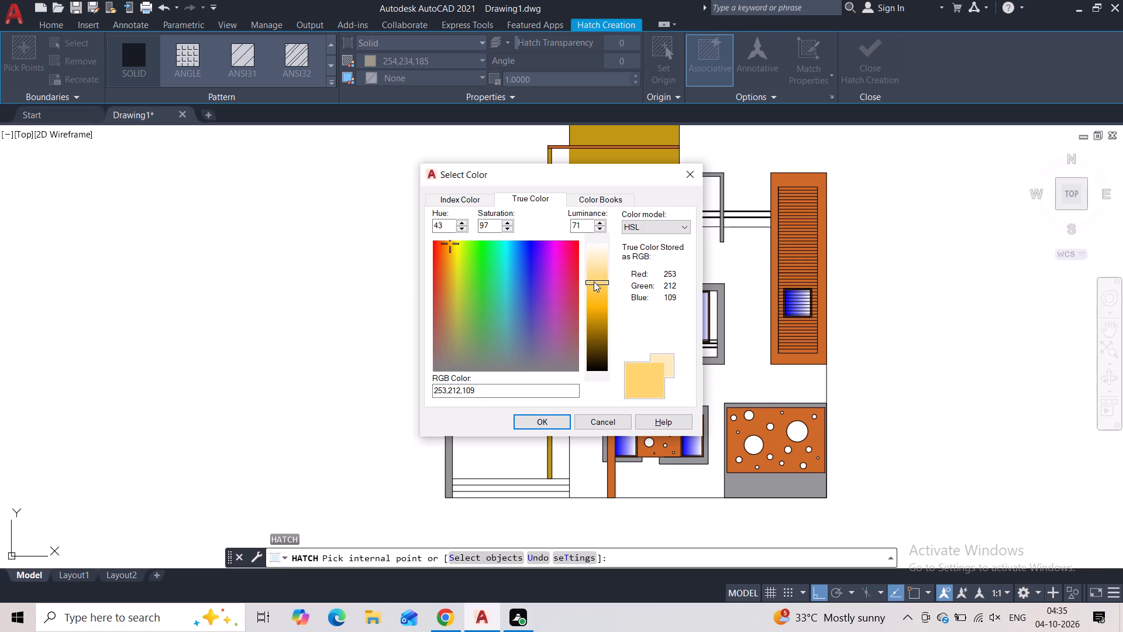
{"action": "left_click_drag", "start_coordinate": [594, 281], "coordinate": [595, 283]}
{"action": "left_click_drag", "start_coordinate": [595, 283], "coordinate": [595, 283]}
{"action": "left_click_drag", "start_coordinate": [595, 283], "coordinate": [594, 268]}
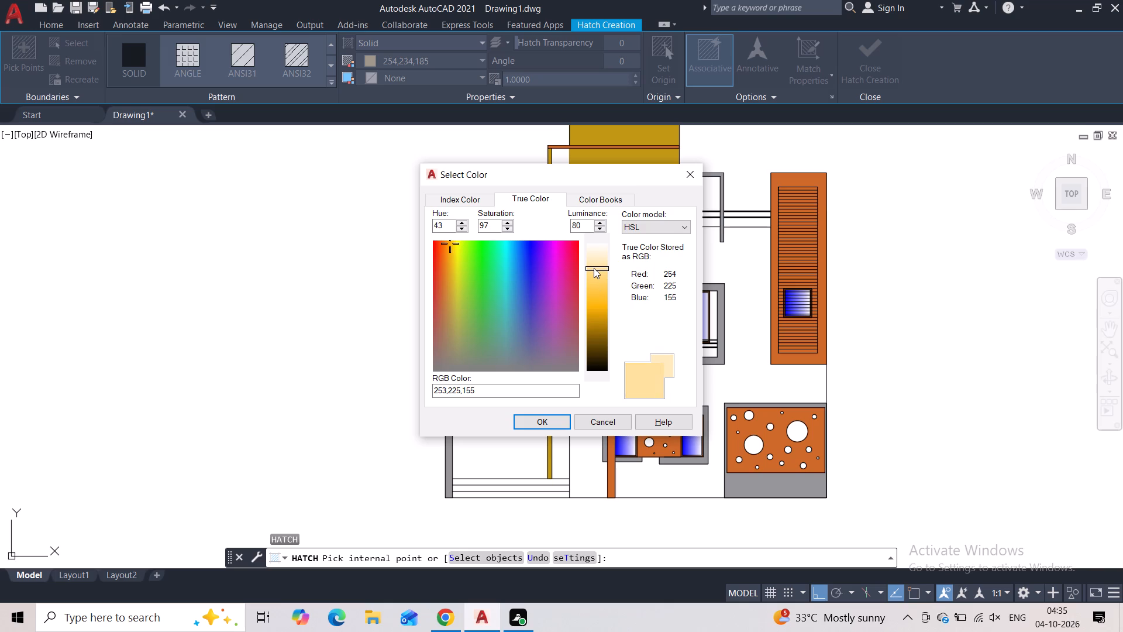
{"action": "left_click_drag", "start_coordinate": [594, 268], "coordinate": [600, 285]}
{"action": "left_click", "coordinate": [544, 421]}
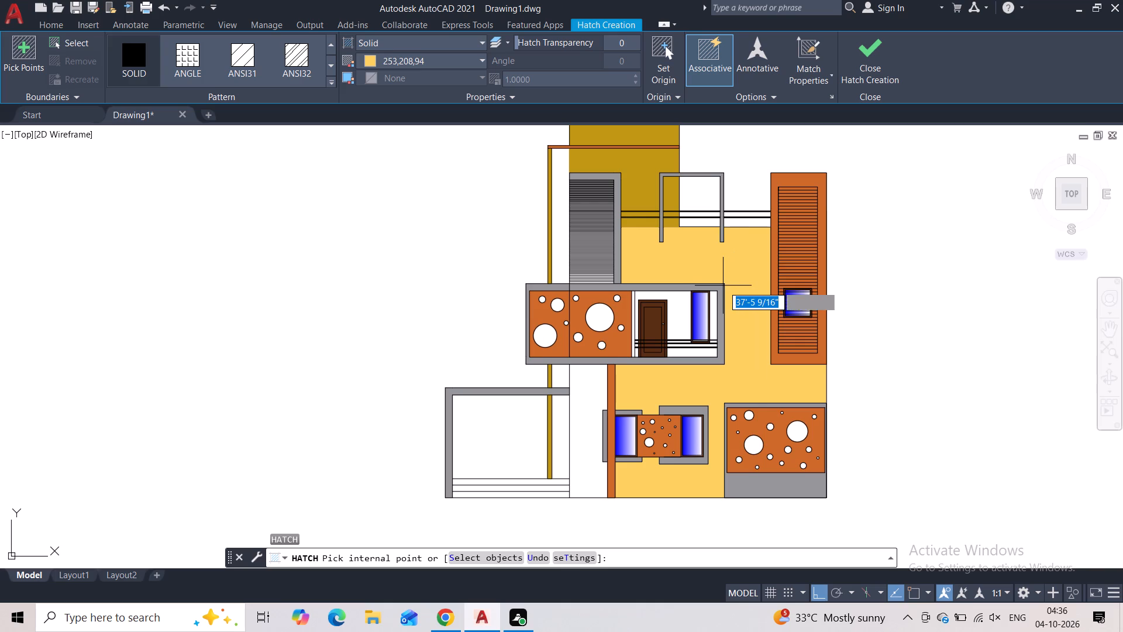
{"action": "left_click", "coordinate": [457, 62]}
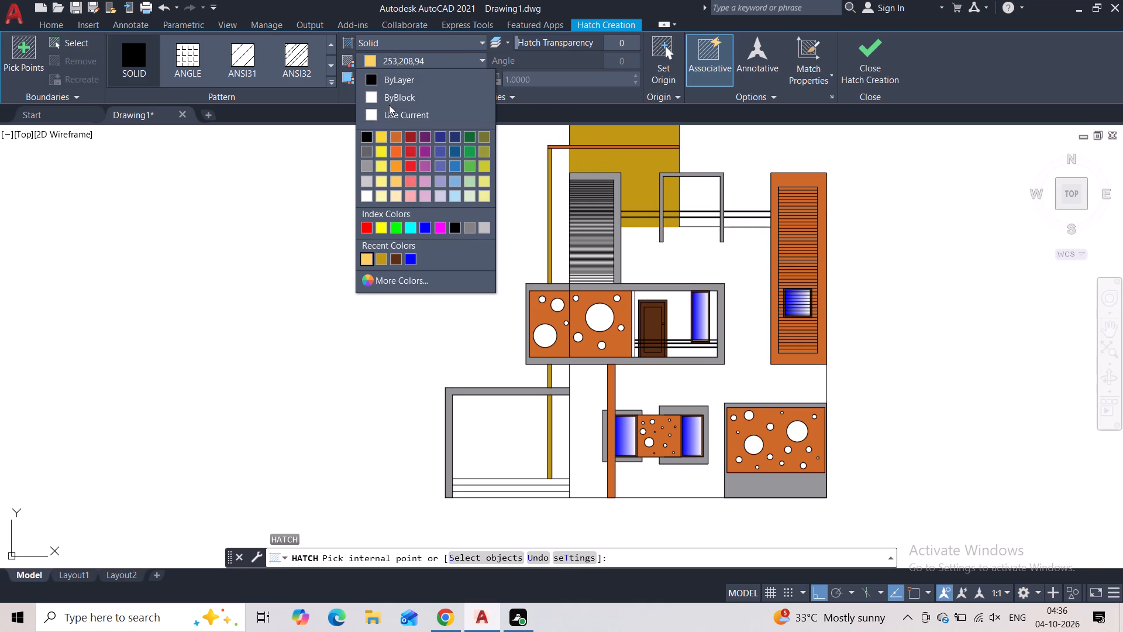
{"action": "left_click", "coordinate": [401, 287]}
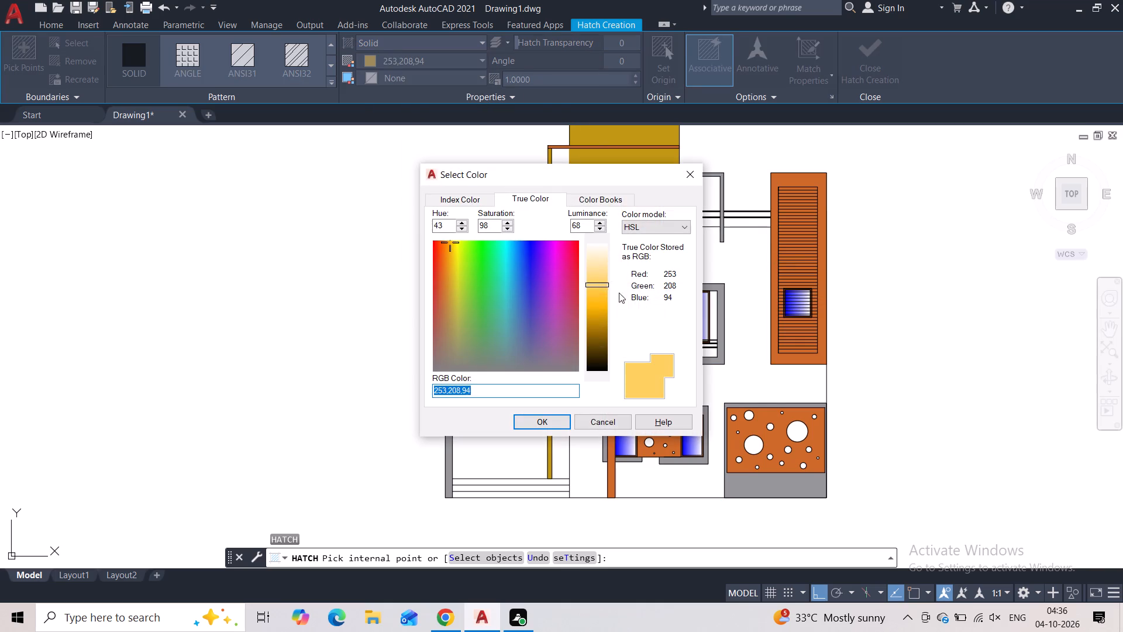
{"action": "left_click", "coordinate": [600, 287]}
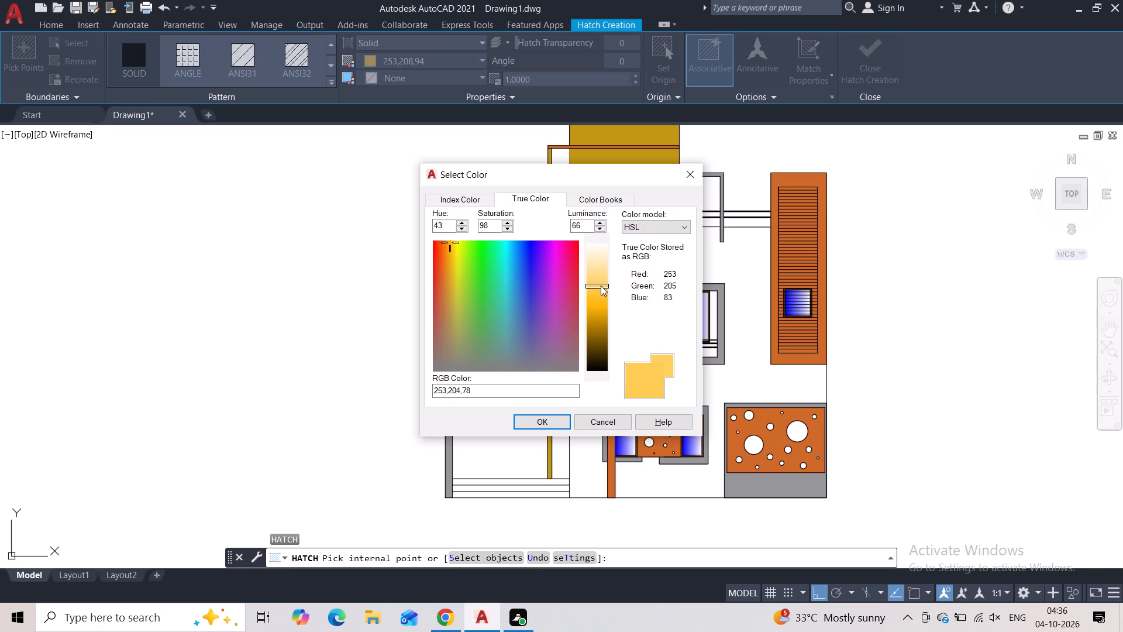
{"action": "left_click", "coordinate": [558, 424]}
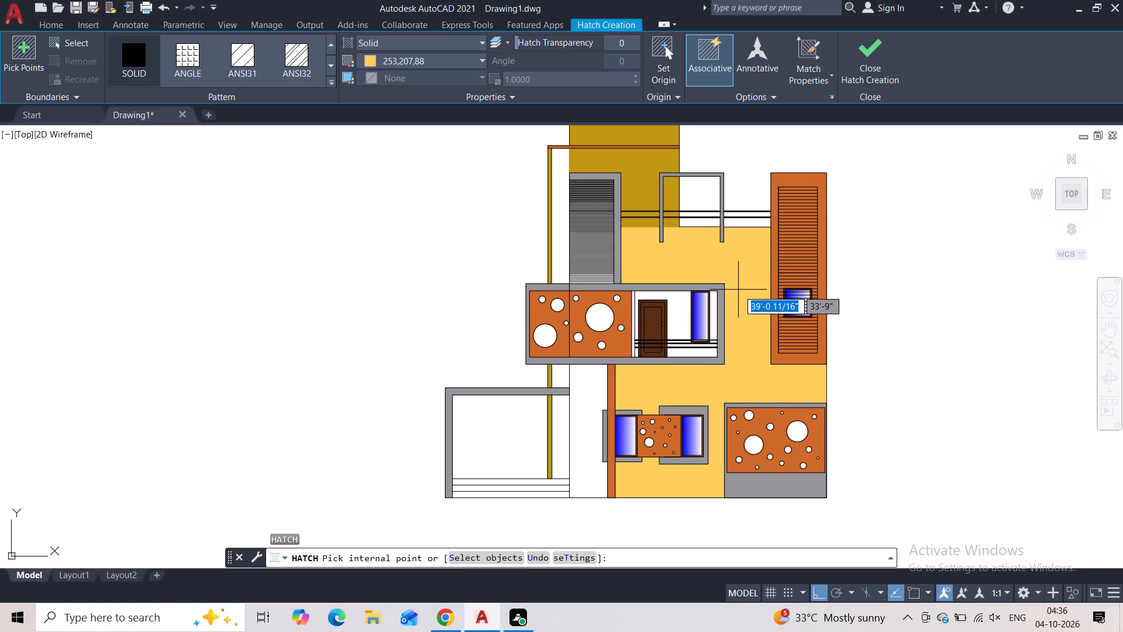
Fill the main wall and the ground-floor wall strip beyond the orange column with solid hatch in 254,234,185.
{"action": "left_click", "coordinate": [453, 61]}
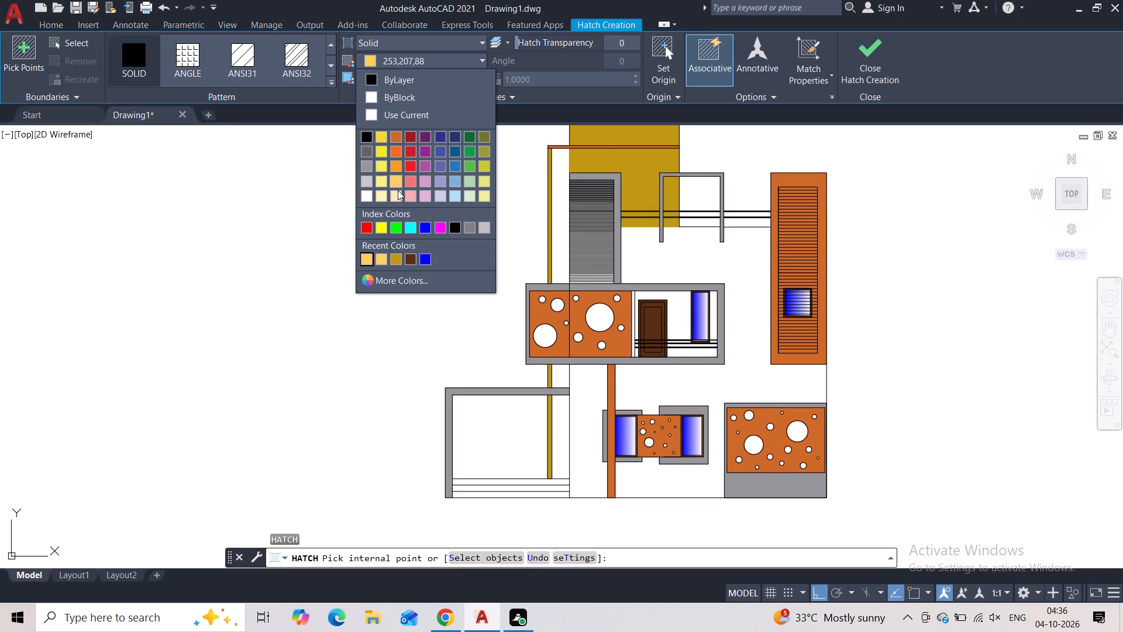
{"action": "left_click", "coordinate": [397, 193]}
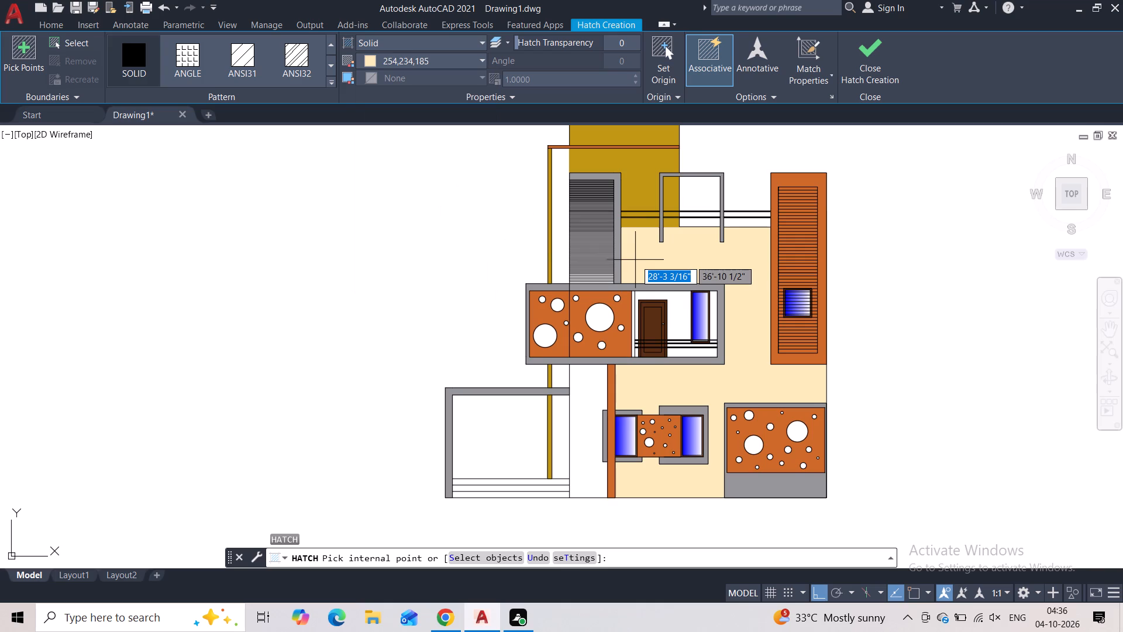
{"action": "left_click", "coordinate": [635, 262]}
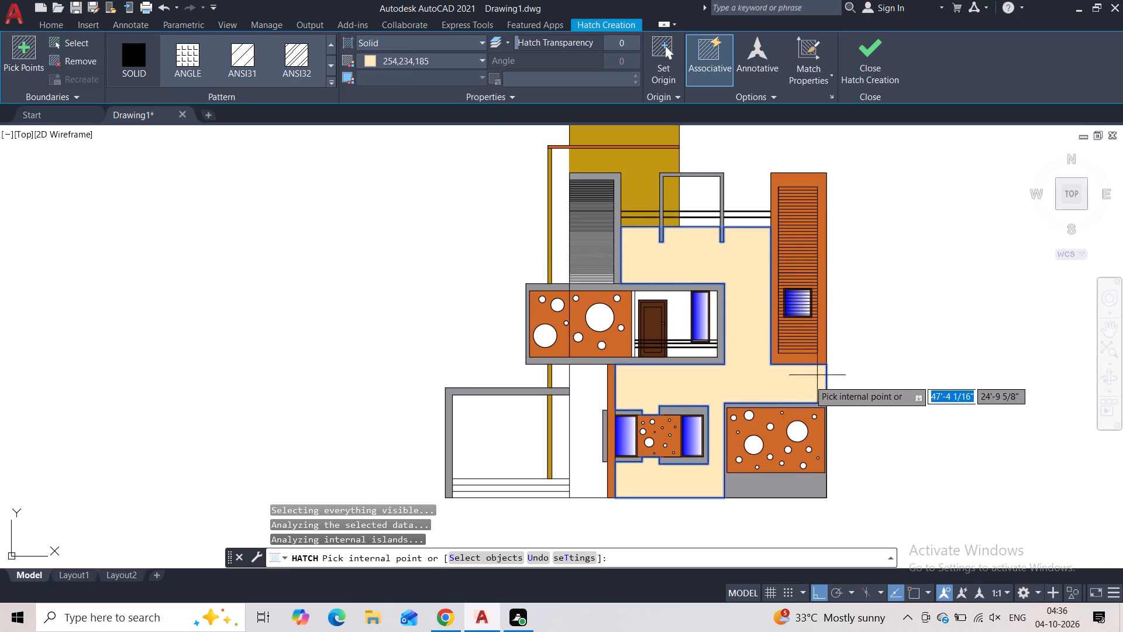
{"action": "scroll", "coordinate": [729, 367], "scroll_direction": "up", "scroll_amount": 2}
{"action": "scroll", "coordinate": [740, 342], "scroll_direction": "down", "scroll_amount": 2}
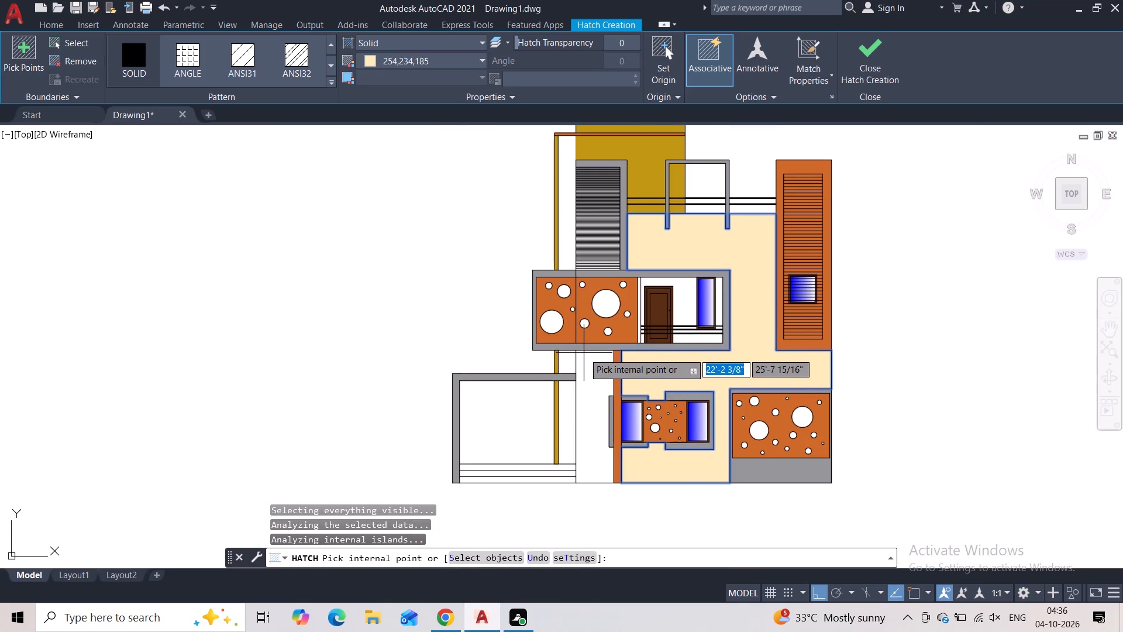
{"action": "left_click", "coordinate": [603, 372]}
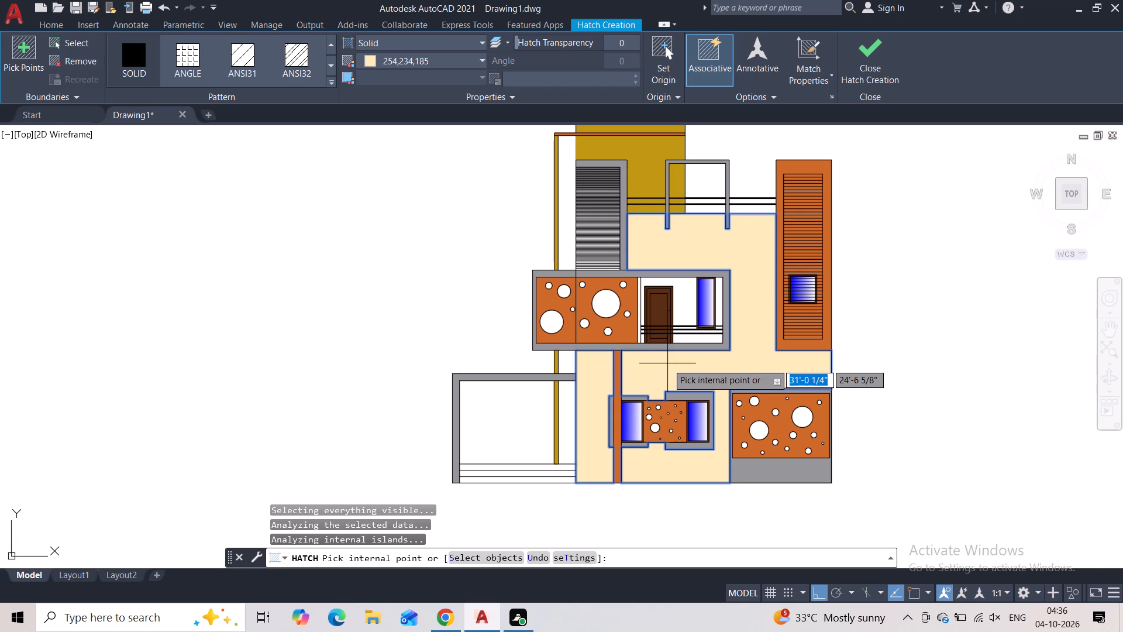
{"action": "left_click", "coordinate": [867, 73]}
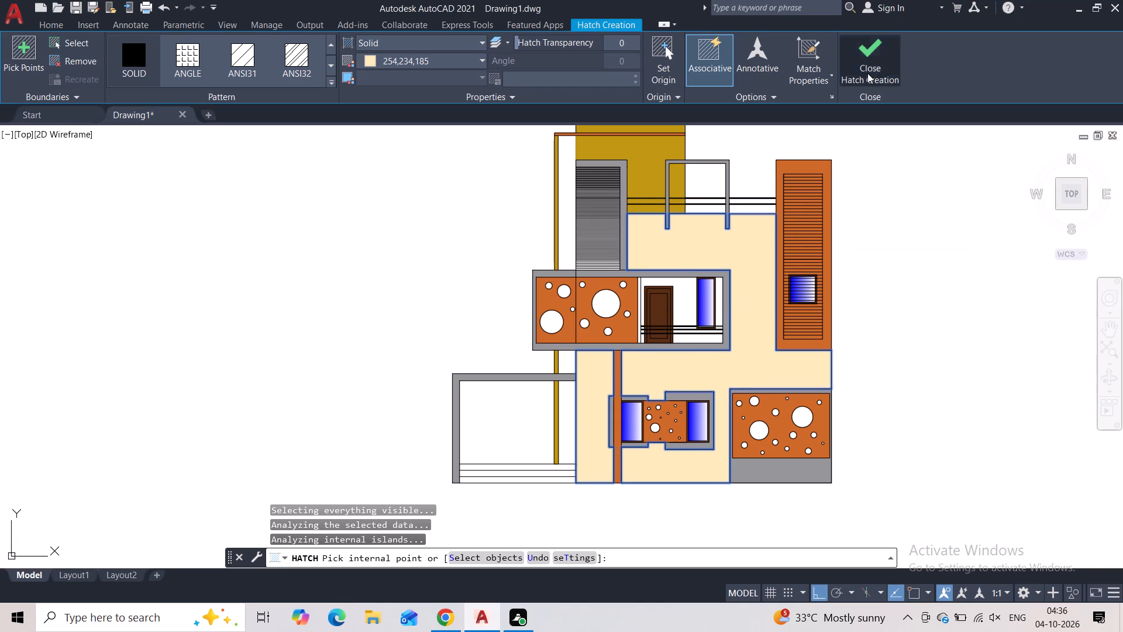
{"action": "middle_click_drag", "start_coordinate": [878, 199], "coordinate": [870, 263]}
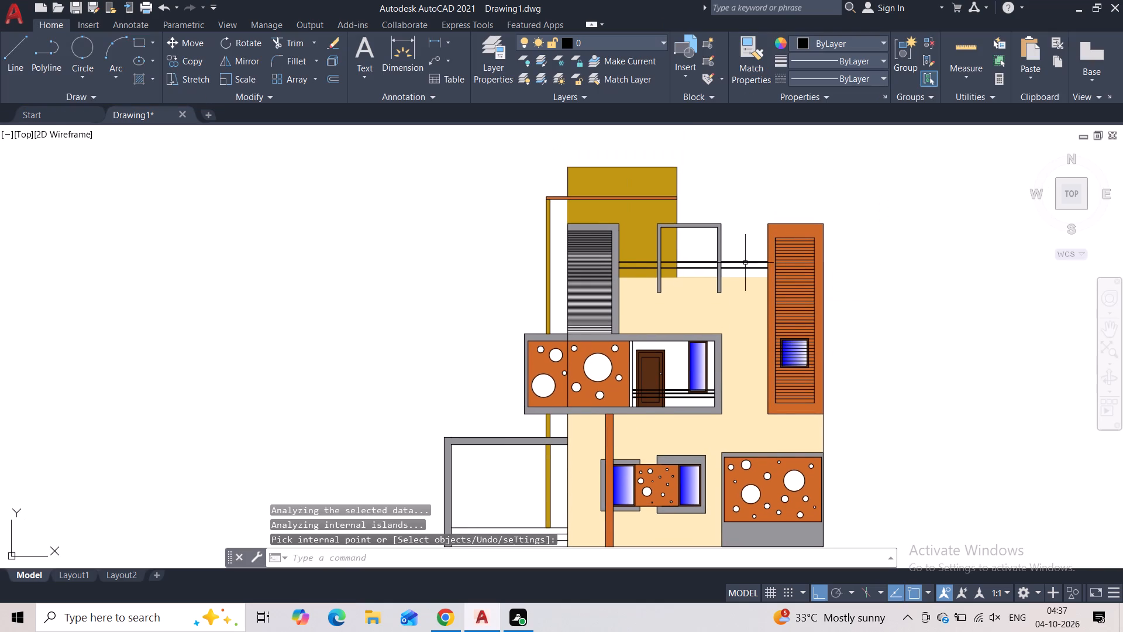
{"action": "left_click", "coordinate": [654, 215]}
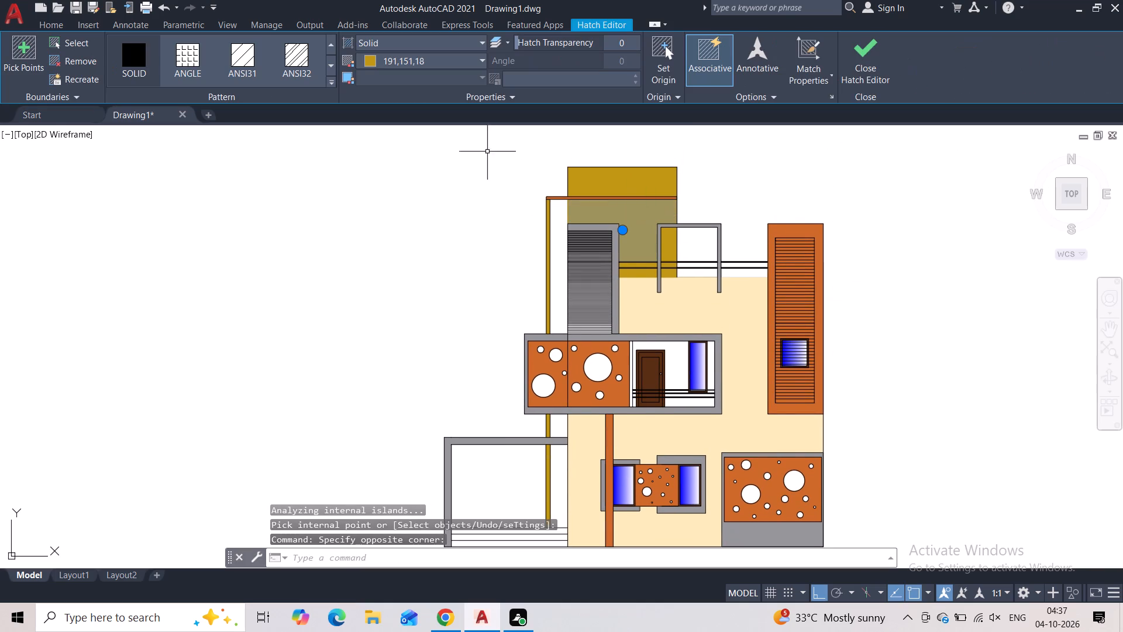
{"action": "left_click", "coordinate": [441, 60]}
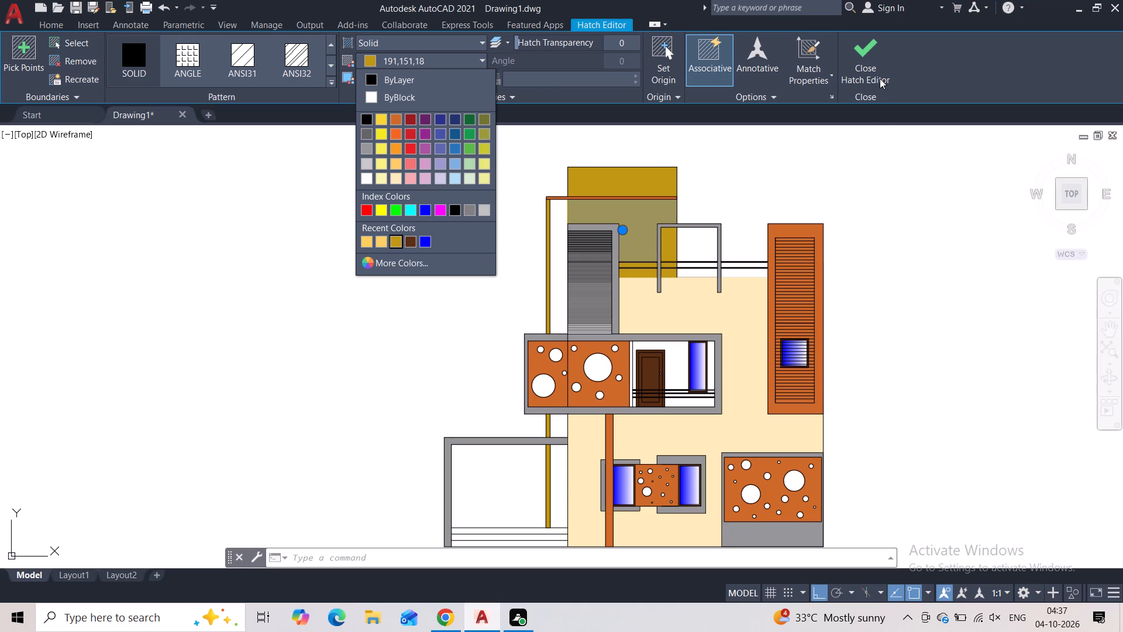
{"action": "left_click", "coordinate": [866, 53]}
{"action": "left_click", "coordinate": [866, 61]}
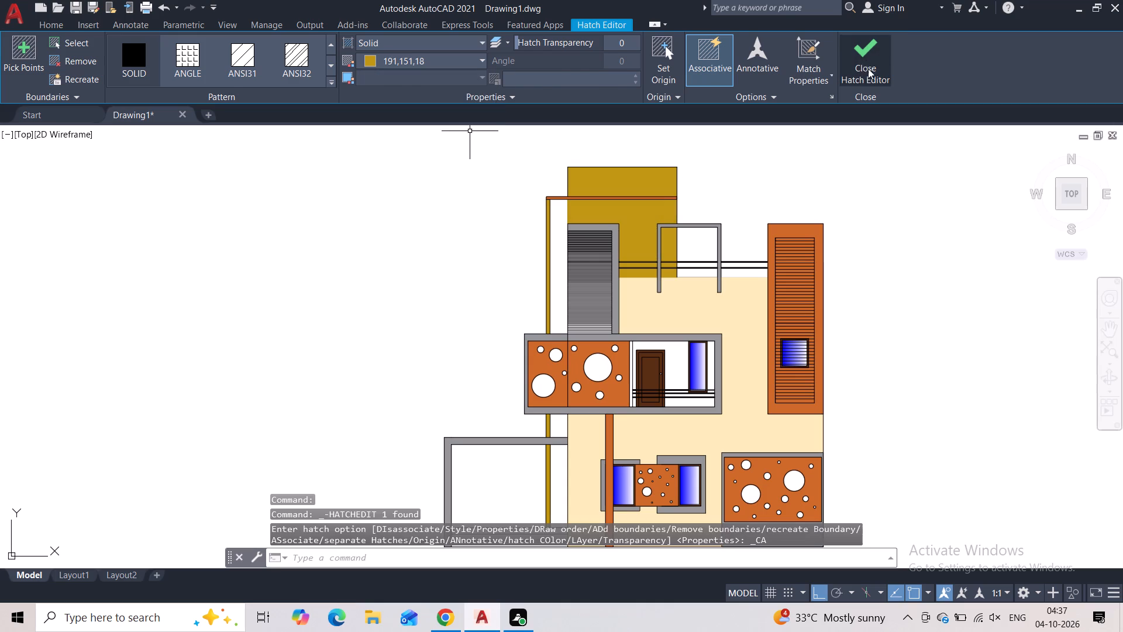
Delete the vertical line that crosses the orange perforated panel and runs up along the grey louvres.
{"action": "scroll", "coordinate": [873, 297], "scroll_direction": "down", "scroll_amount": 1}
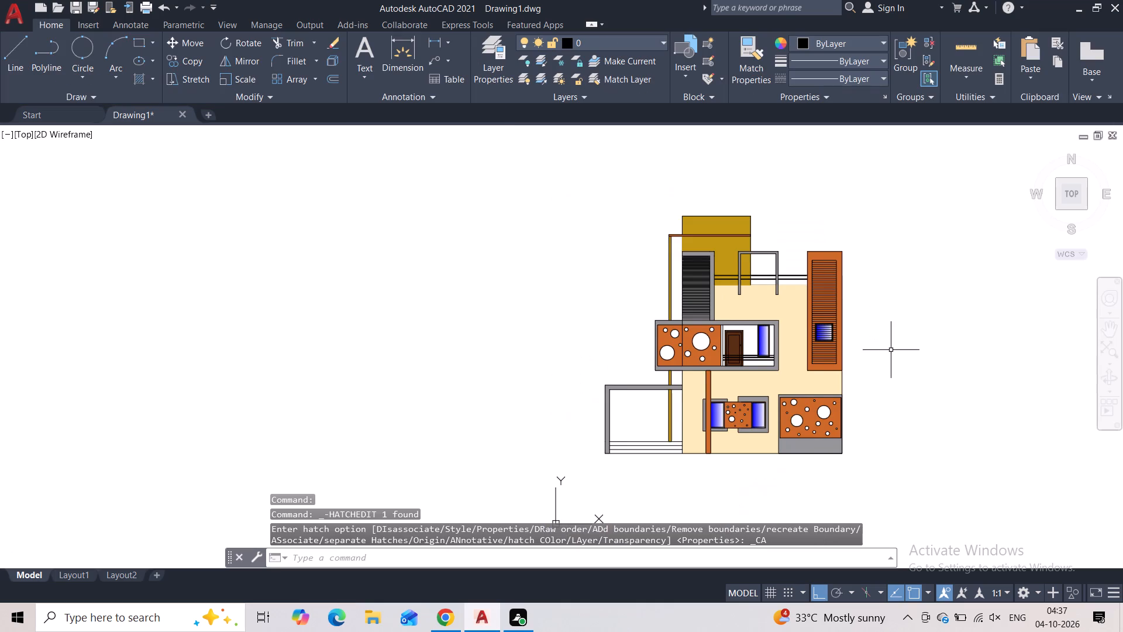
{"action": "middle_click_drag", "start_coordinate": [891, 351], "coordinate": [871, 312]}
{"action": "scroll", "coordinate": [878, 260], "scroll_direction": "up", "scroll_amount": 1}
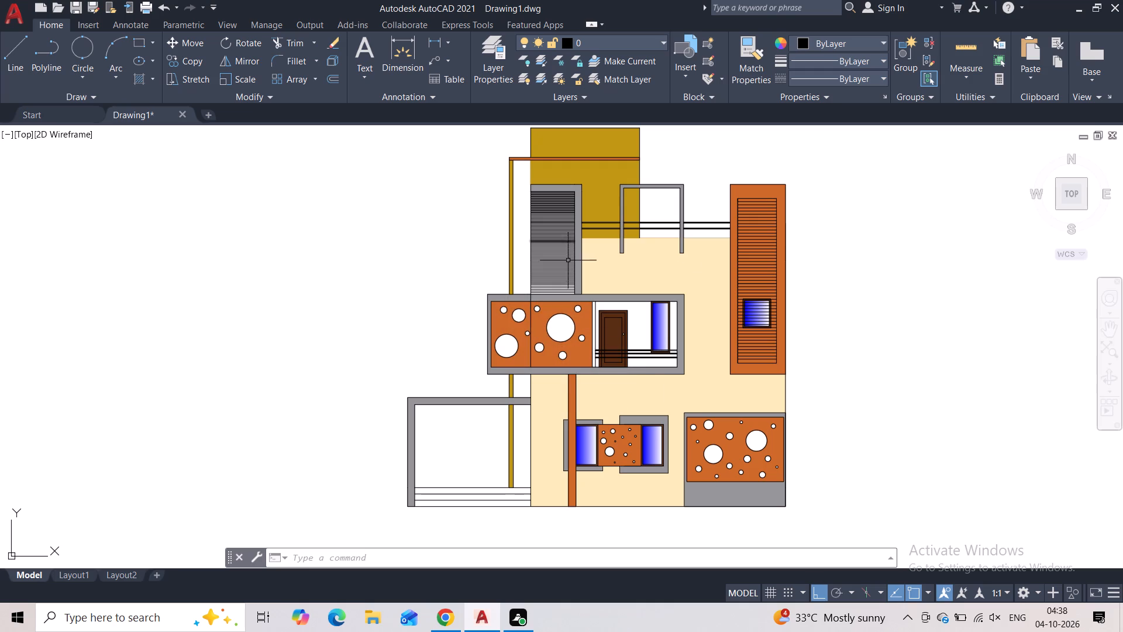
{"action": "scroll", "coordinate": [580, 345], "scroll_direction": "up", "scroll_amount": 2}
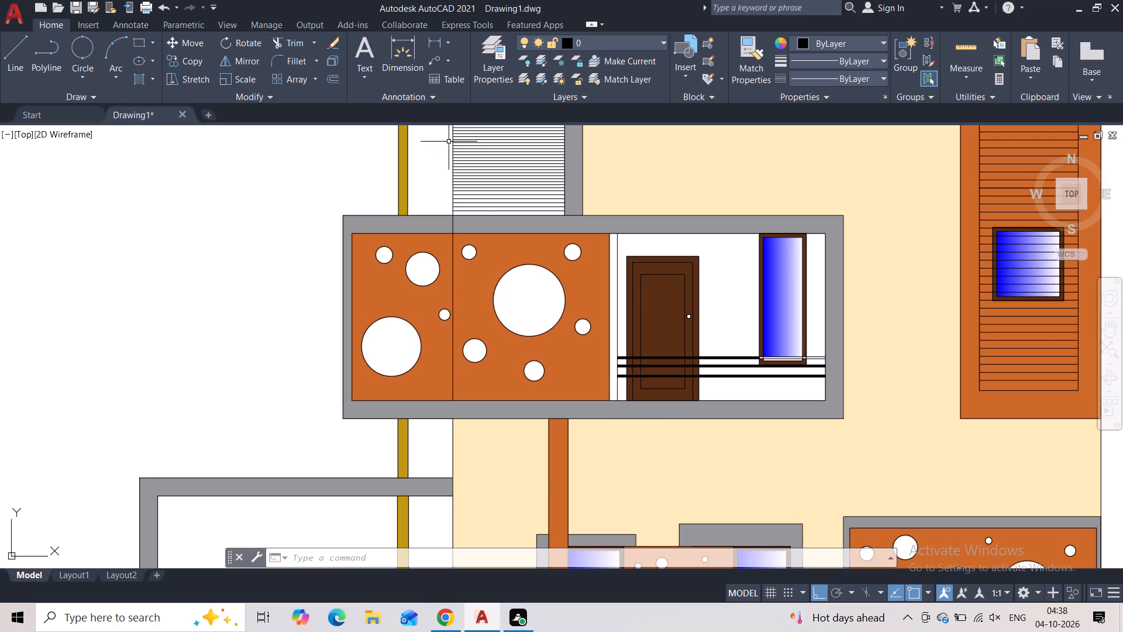
{"action": "left_click", "coordinate": [453, 219]}
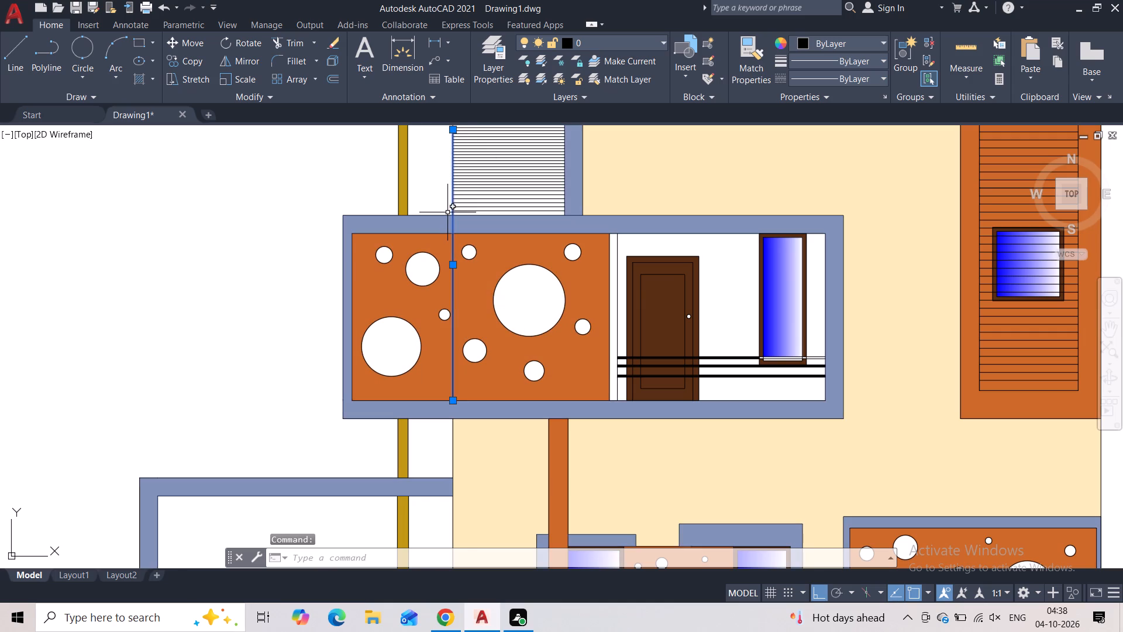
{"action": "key", "text": "Delete"}
Draw a vertical line about 3'-8" long closing the louvres' open side edge down to the grey balcony frame.
{"action": "middle_click_drag", "start_coordinate": [445, 195], "coordinate": [445, 306]}
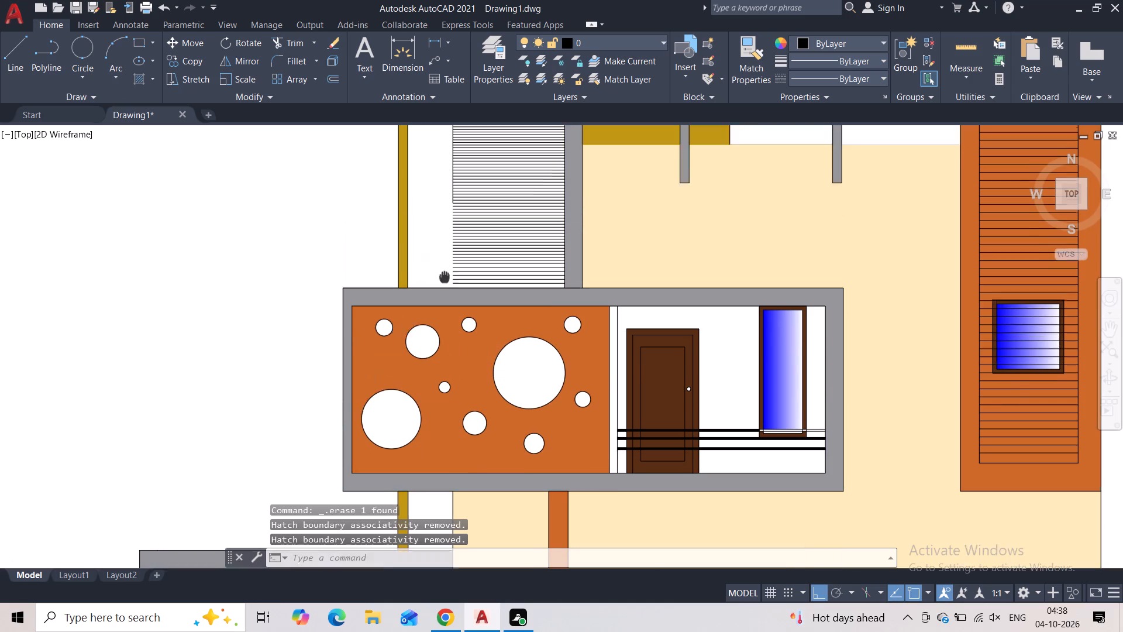
{"action": "middle_click_drag", "start_coordinate": [445, 306], "coordinate": [445, 325]}
{"action": "left_click", "coordinate": [13, 60]}
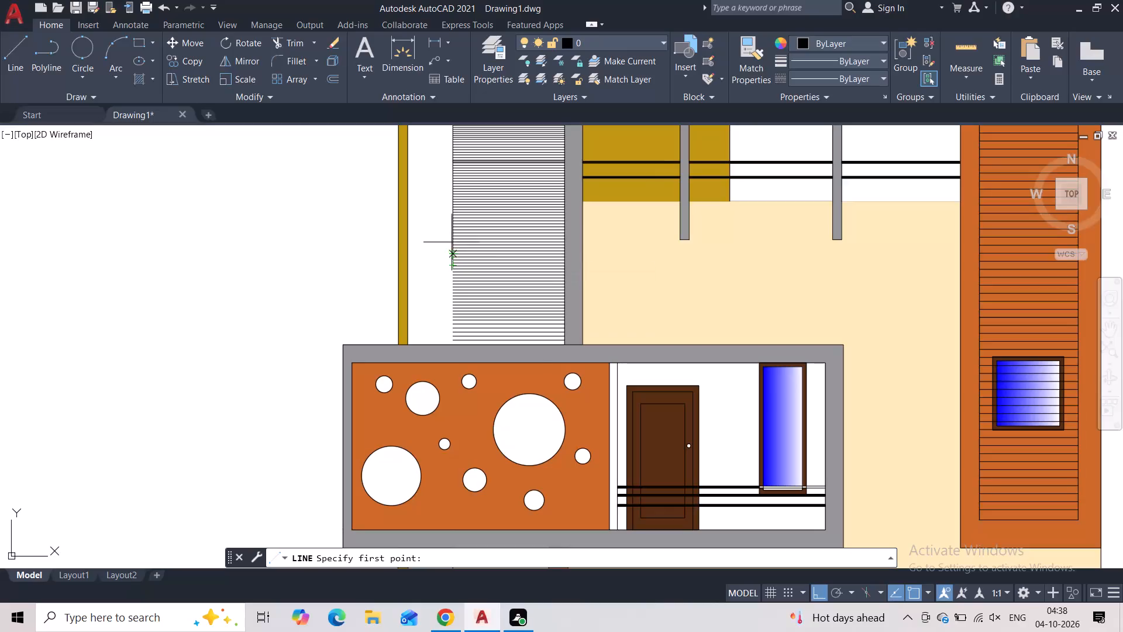
{"action": "scroll", "coordinate": [453, 224], "scroll_direction": "up", "scroll_amount": 3}
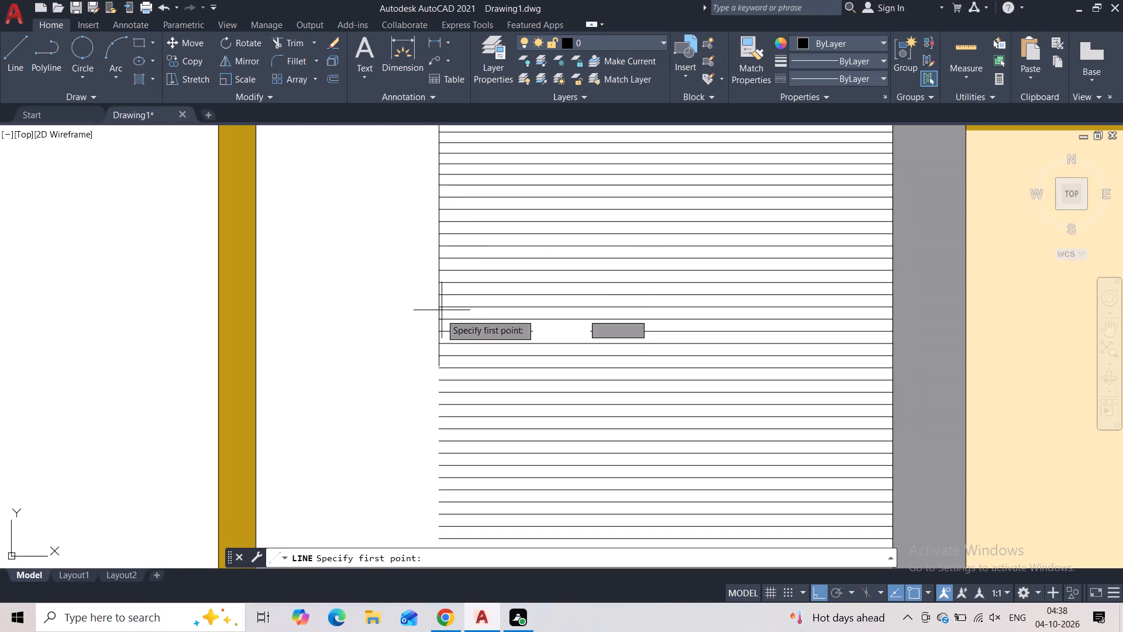
{"action": "left_click", "coordinate": [438, 360]}
{"action": "middle_click_drag", "start_coordinate": [438, 411], "coordinate": [432, 238]}
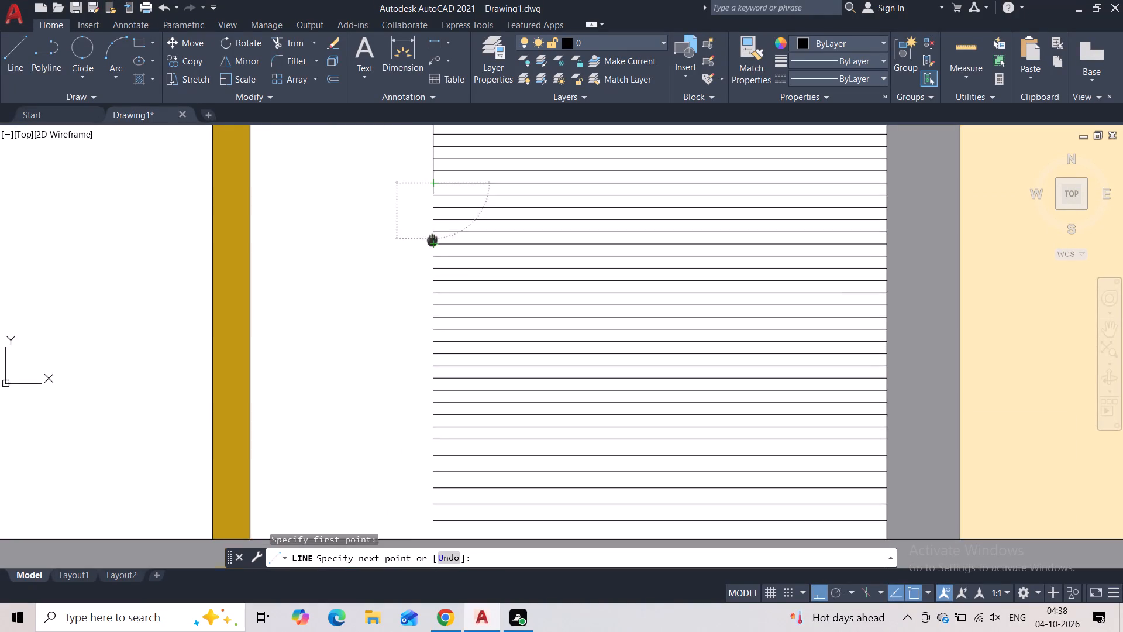
{"action": "middle_click_drag", "start_coordinate": [432, 238], "coordinate": [430, 228]}
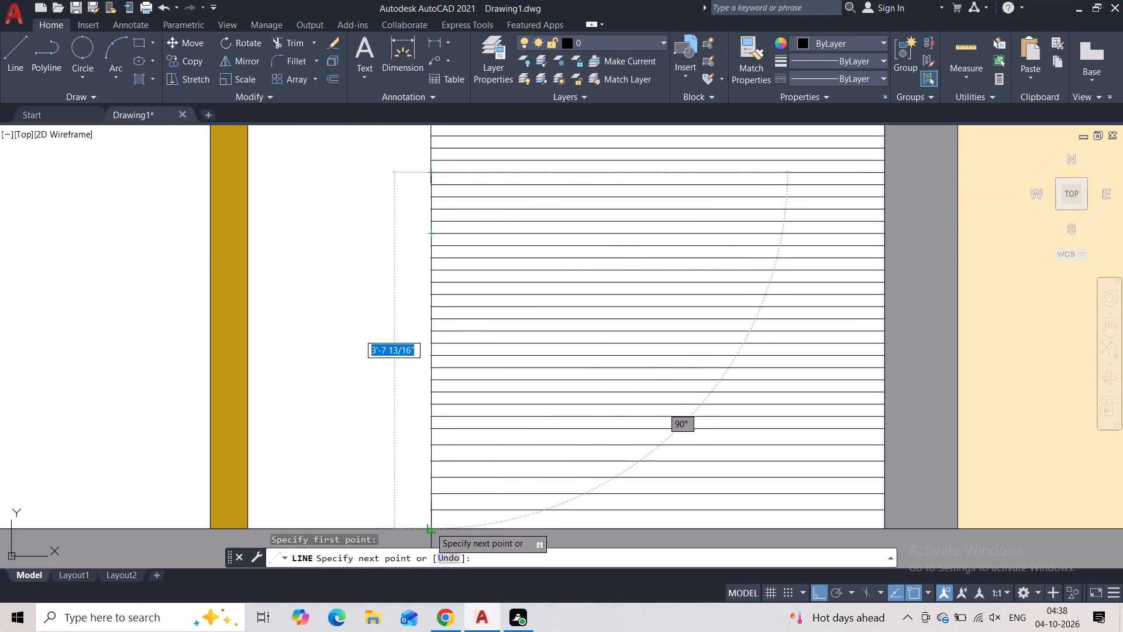
{"action": "left_click", "coordinate": [430, 527]}
{"action": "key", "text": "Escape"}
{"action": "scroll", "coordinate": [363, 399], "scroll_direction": "down", "scroll_amount": 3}
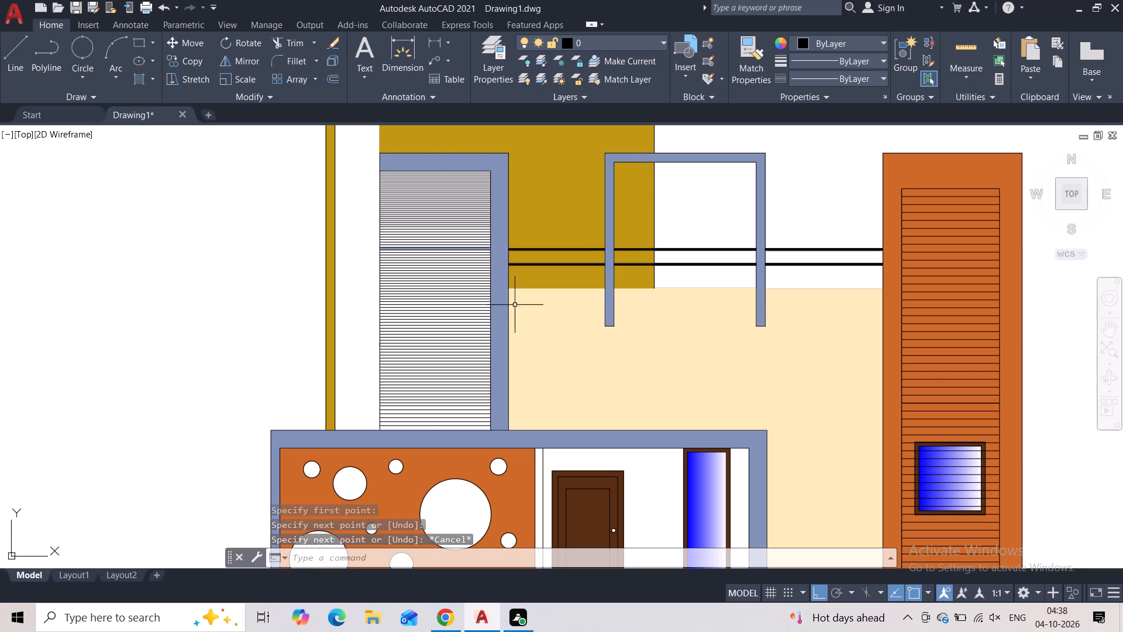
Fill the balcony wall around the door and window, including the areas between the railings, with solid hatch in 254,234,185.
{"action": "key", "text": "h"}
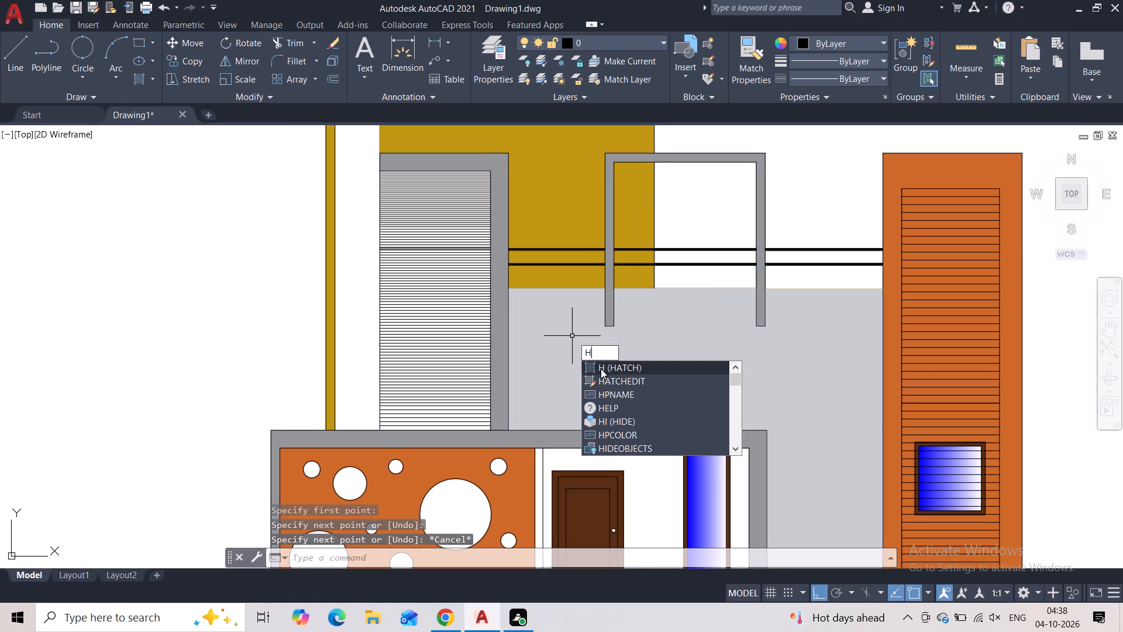
{"action": "left_click", "coordinate": [601, 369]}
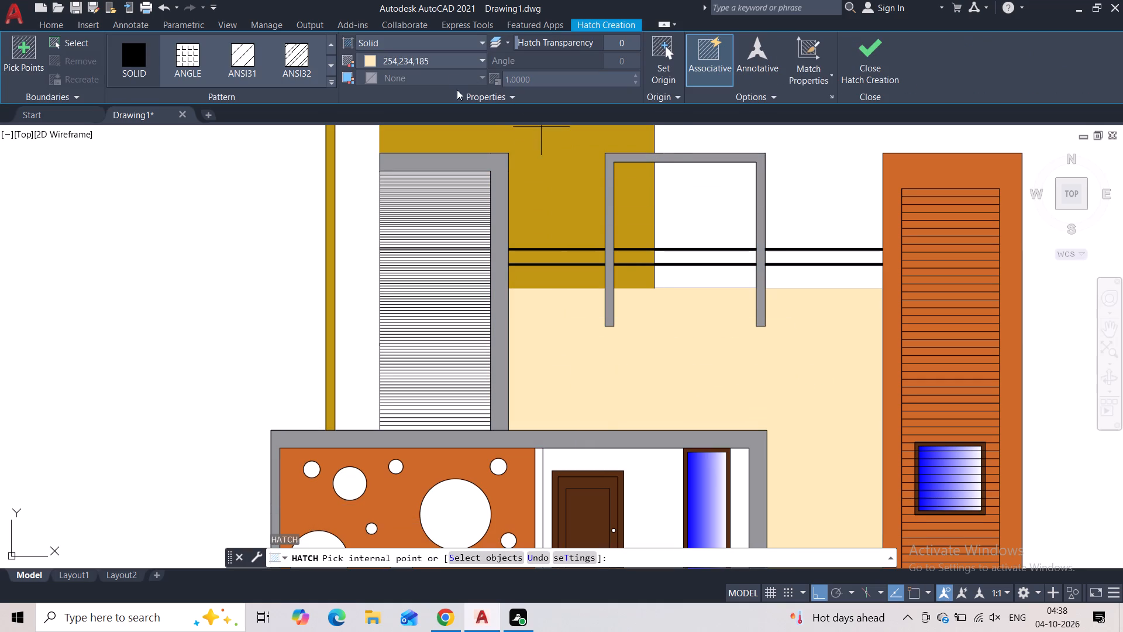
{"action": "middle_click_drag", "start_coordinate": [607, 396], "coordinate": [550, 250]}
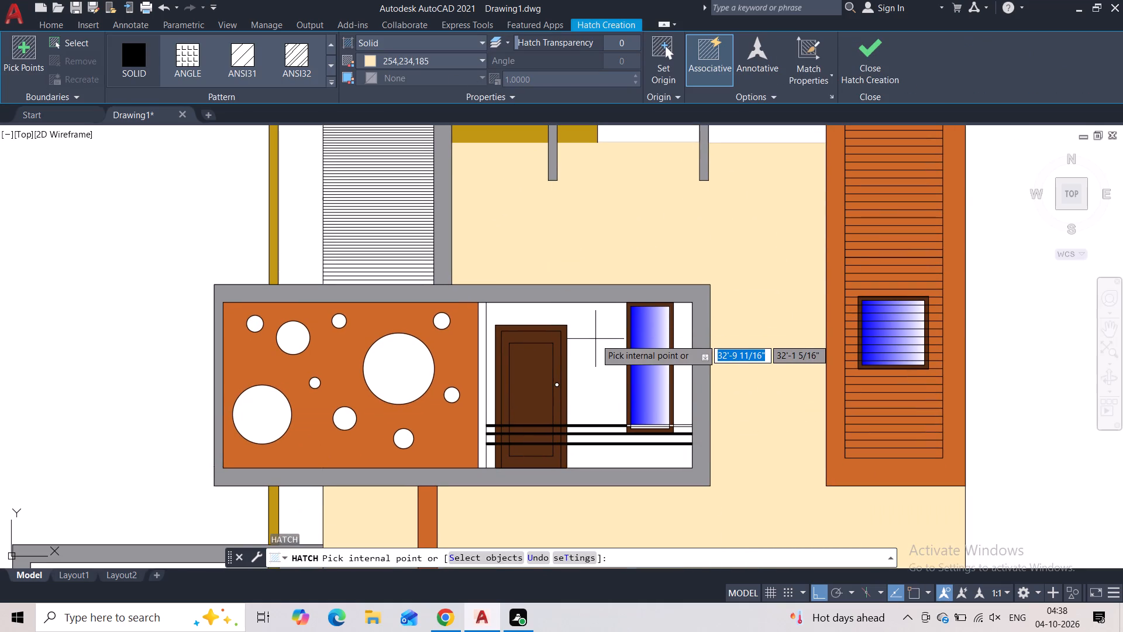
{"action": "left_click", "coordinate": [595, 339]}
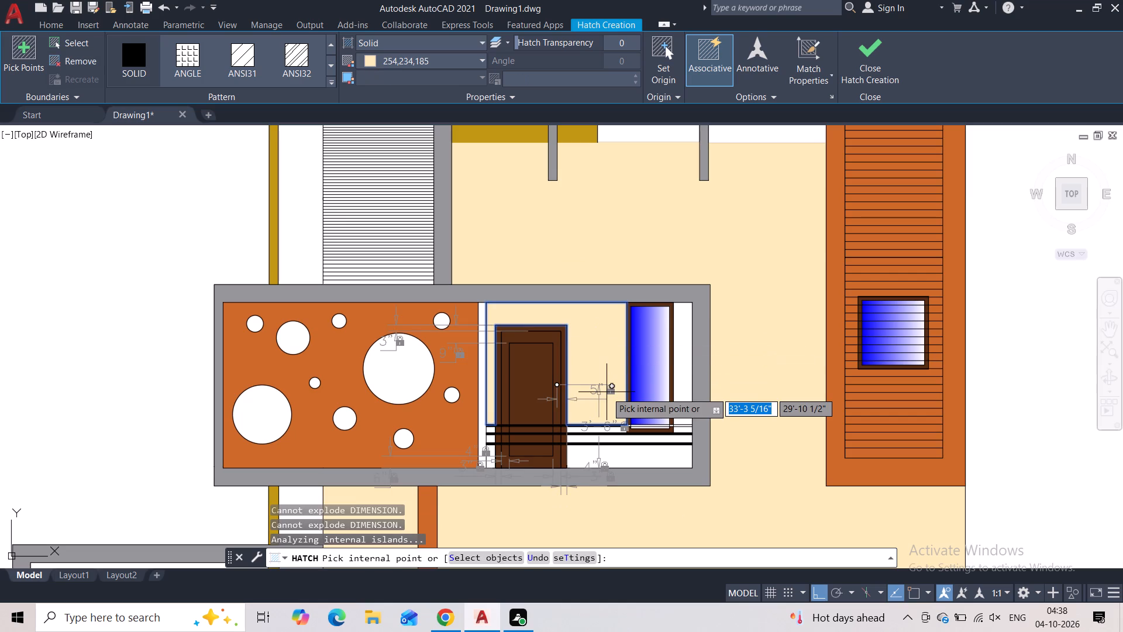
{"action": "scroll", "coordinate": [620, 452], "scroll_direction": "up", "scroll_amount": 2}
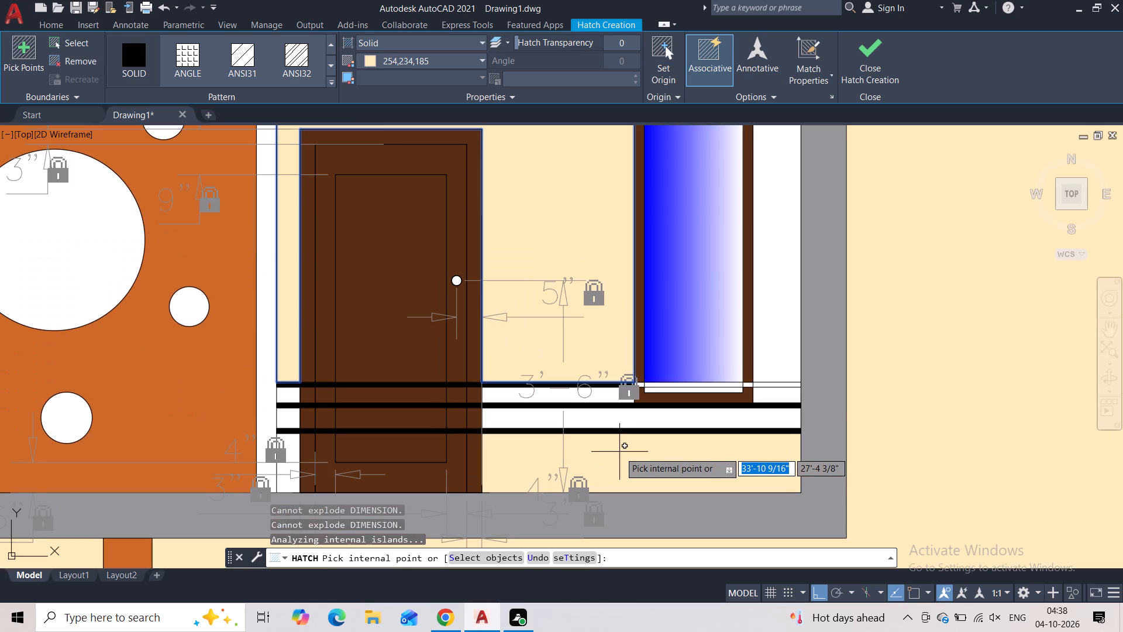
{"action": "left_click", "coordinate": [619, 452]}
{"action": "left_click", "coordinate": [596, 411]}
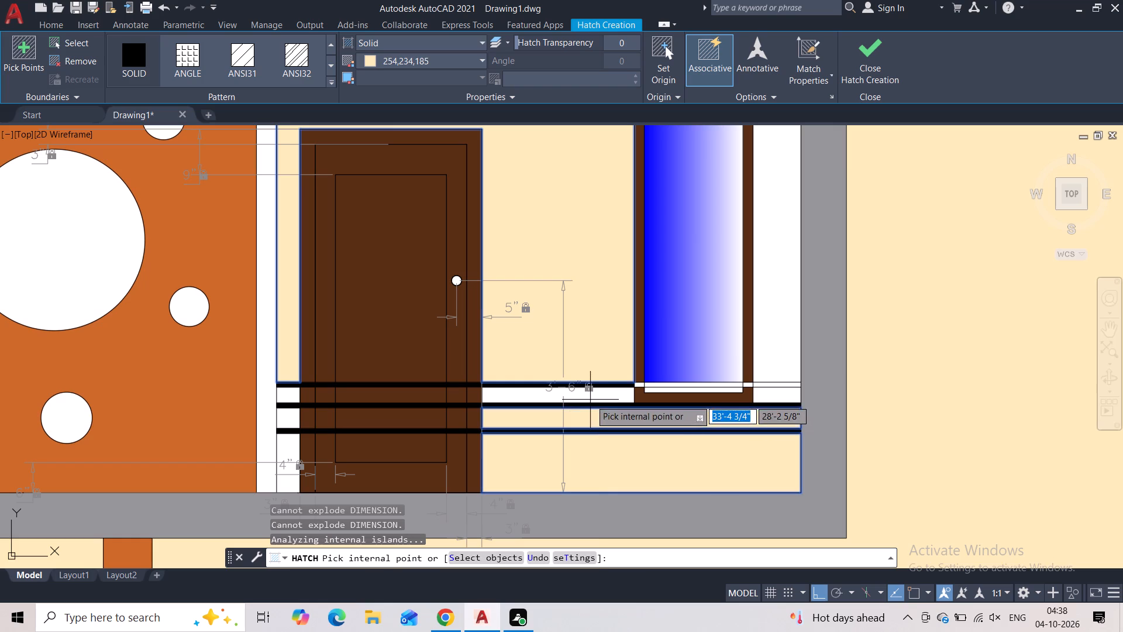
{"action": "left_click", "coordinate": [590, 400]}
{"action": "left_click", "coordinate": [761, 322]}
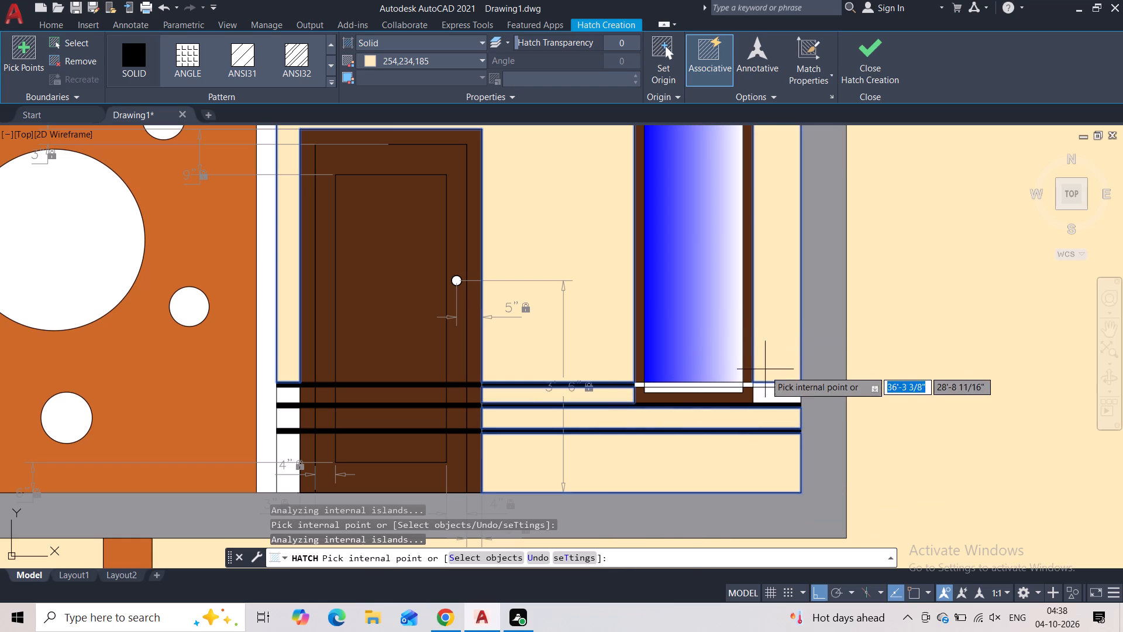
{"action": "left_click", "coordinate": [763, 391]}
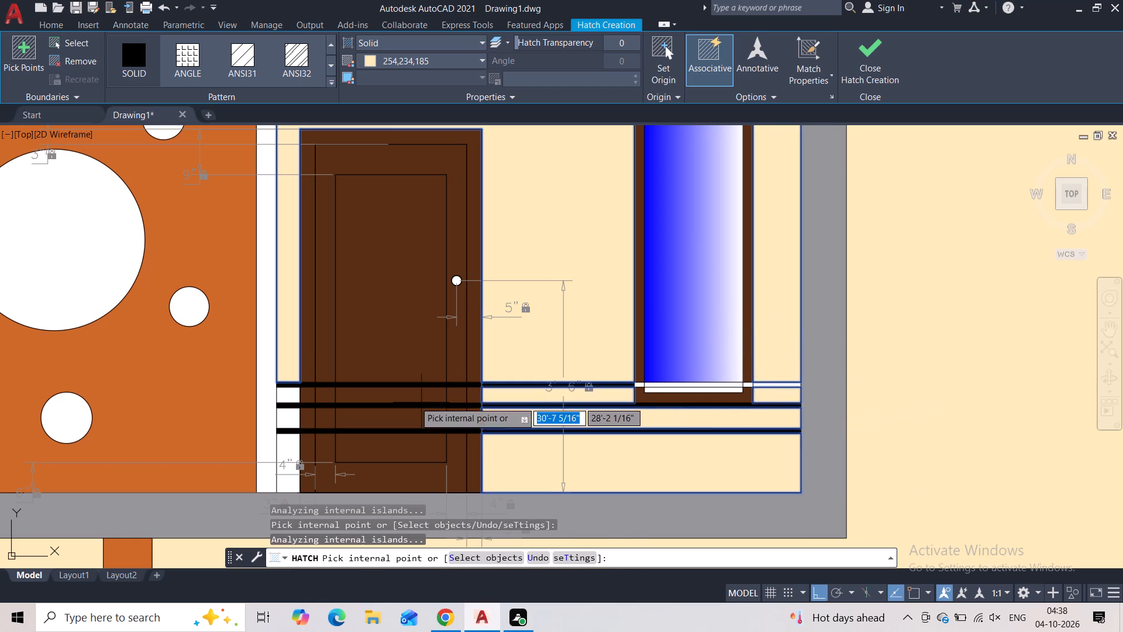
Add the narrow wall pieces between the railings, on the door's perforated-panel side, to the 254,234,185 solid hatch.
{"action": "scroll", "coordinate": [288, 406], "scroll_direction": "up", "scroll_amount": 2}
{"action": "left_click", "coordinate": [302, 379]}
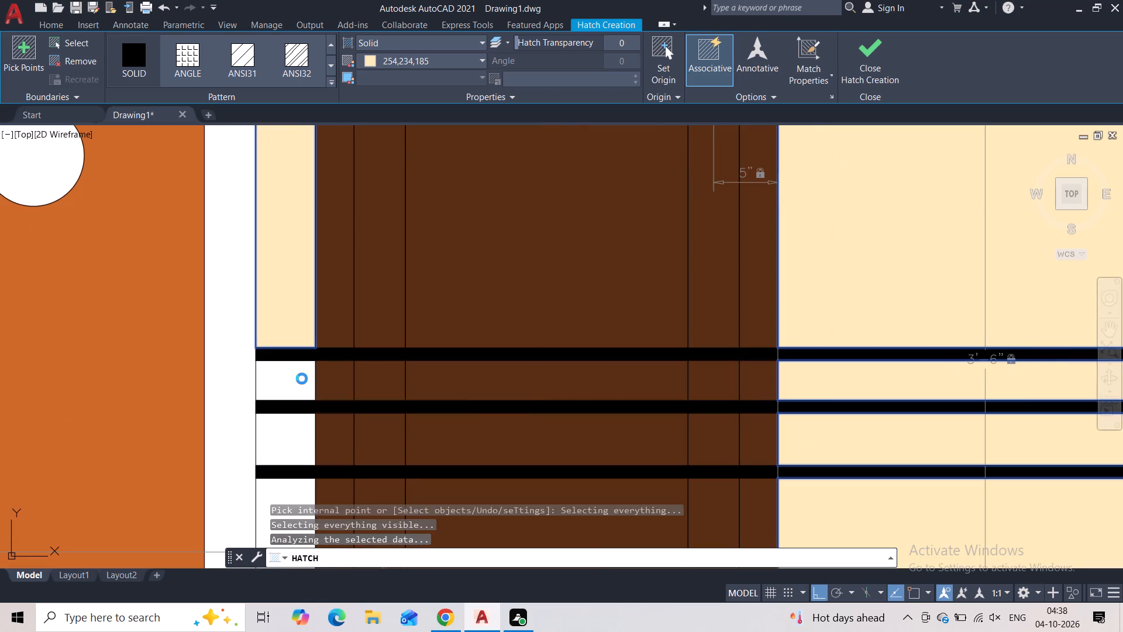
{"action": "left_click", "coordinate": [286, 433]}
{"action": "middle_click_drag", "start_coordinate": [287, 431], "coordinate": [305, 282]}
{"action": "left_click", "coordinate": [304, 367]}
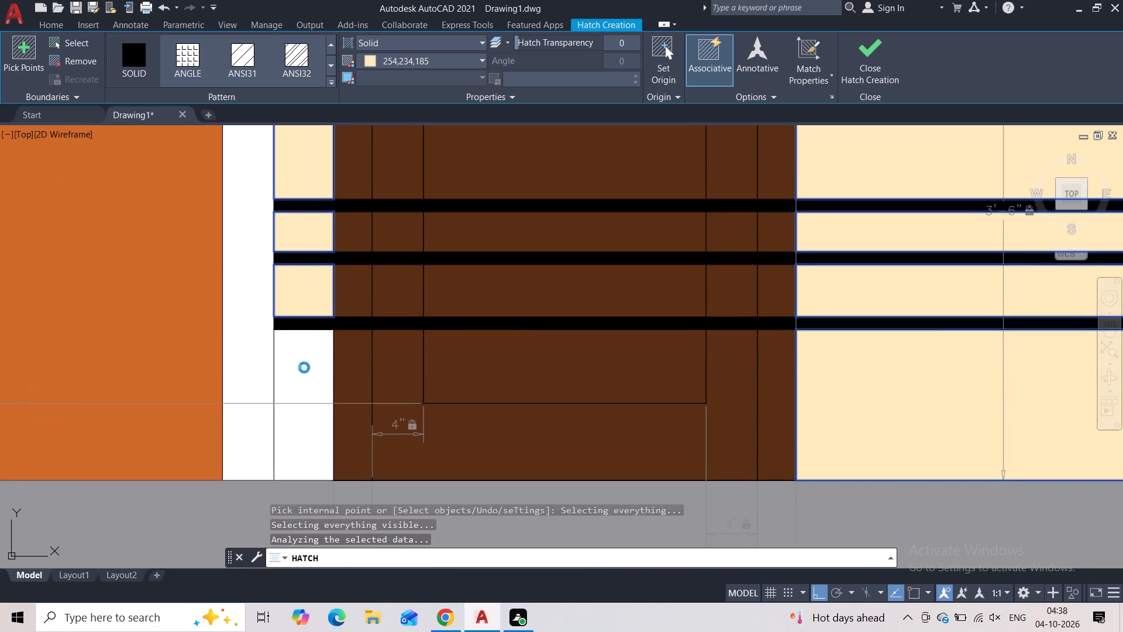
{"action": "scroll", "coordinate": [310, 355], "scroll_direction": "down", "scroll_amount": 3}
{"action": "scroll", "coordinate": [596, 325], "scroll_direction": "down", "scroll_amount": 2}
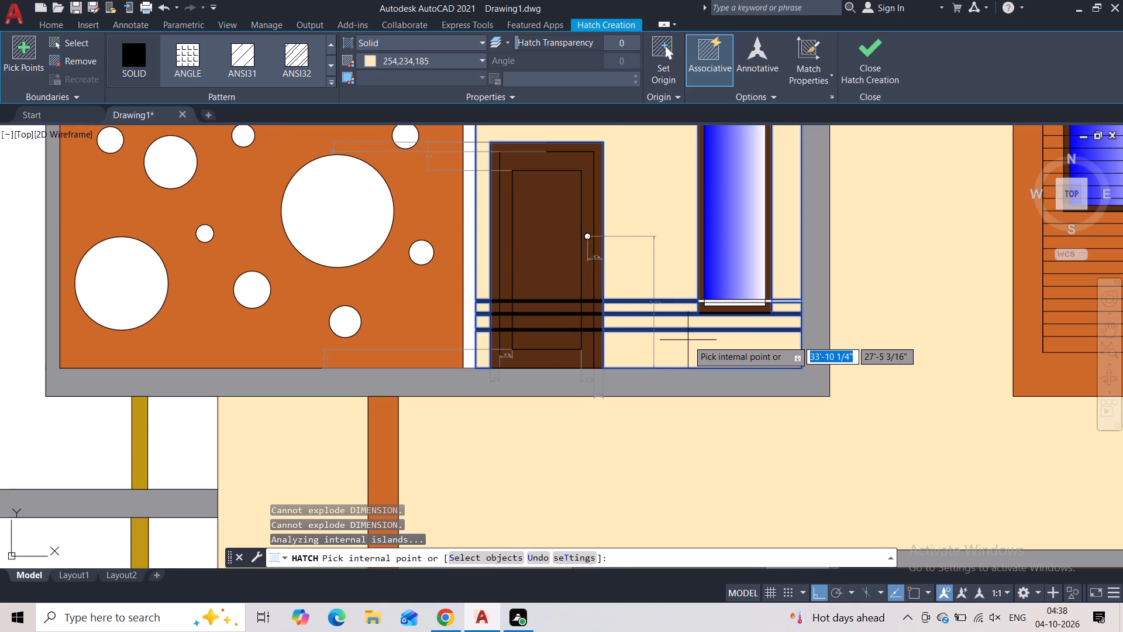
{"action": "left_click", "coordinate": [863, 71]}
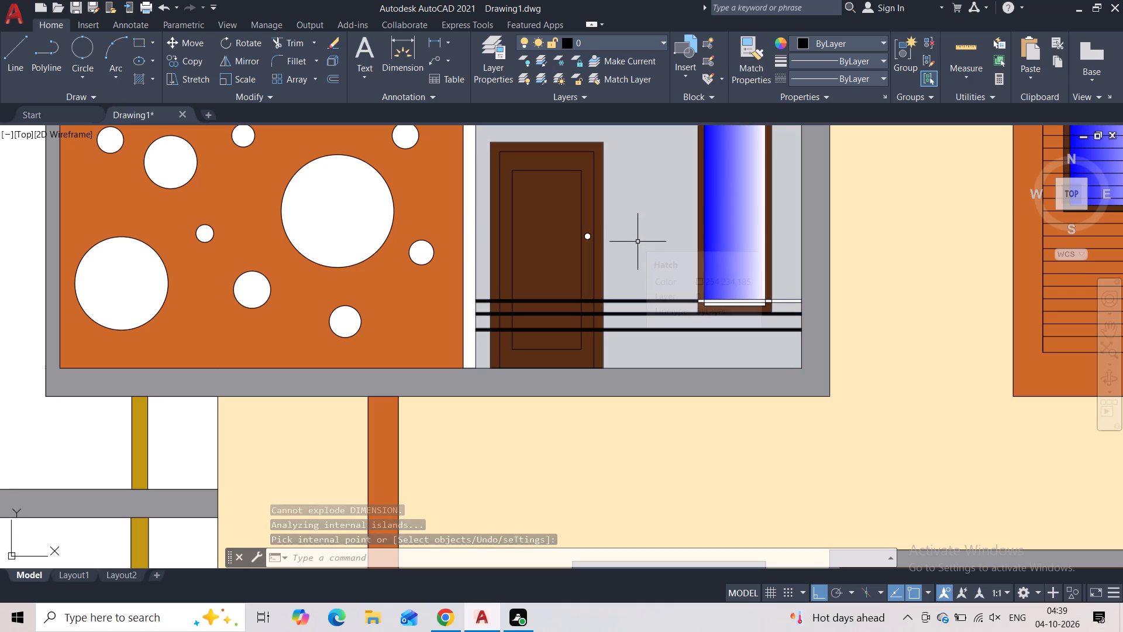
Fill the narrow vertical strip between the orange perforated panel and the balcony wall with solid hatch in colour 8.
{"action": "key", "text": "h"}
{"action": "left_click", "coordinate": [660, 276]}
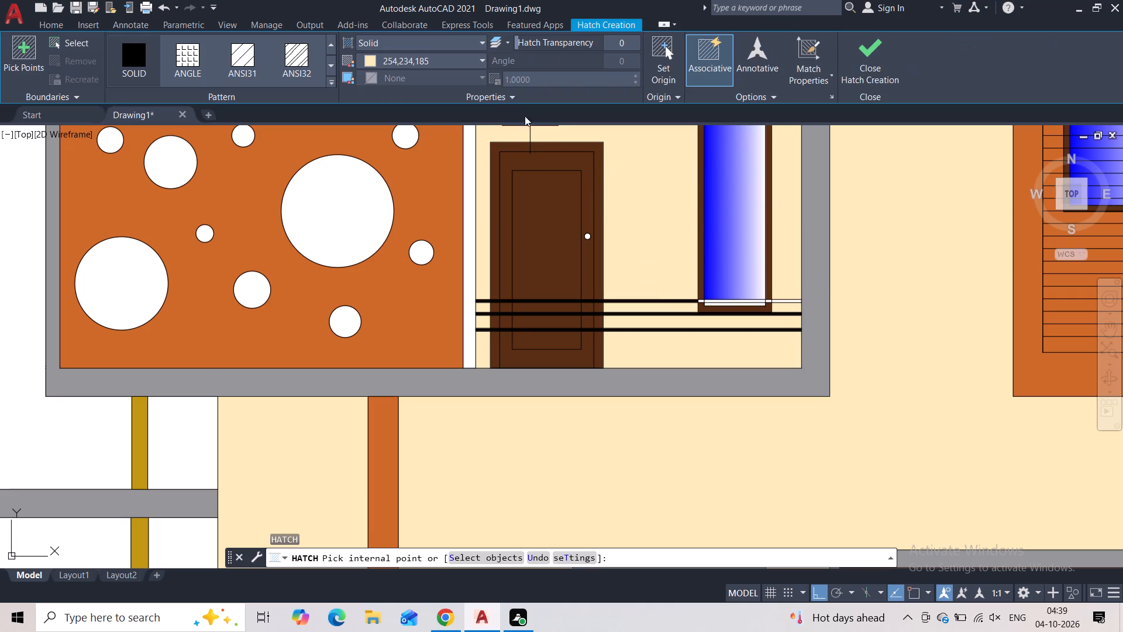
{"action": "left_click", "coordinate": [455, 64]}
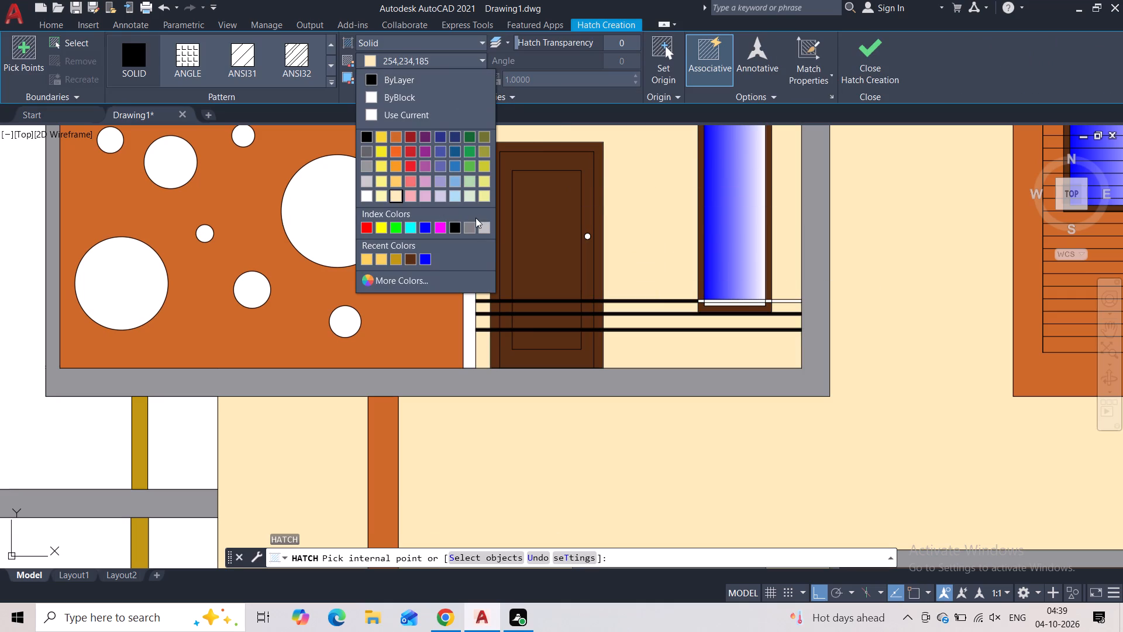
{"action": "left_click", "coordinate": [468, 227]}
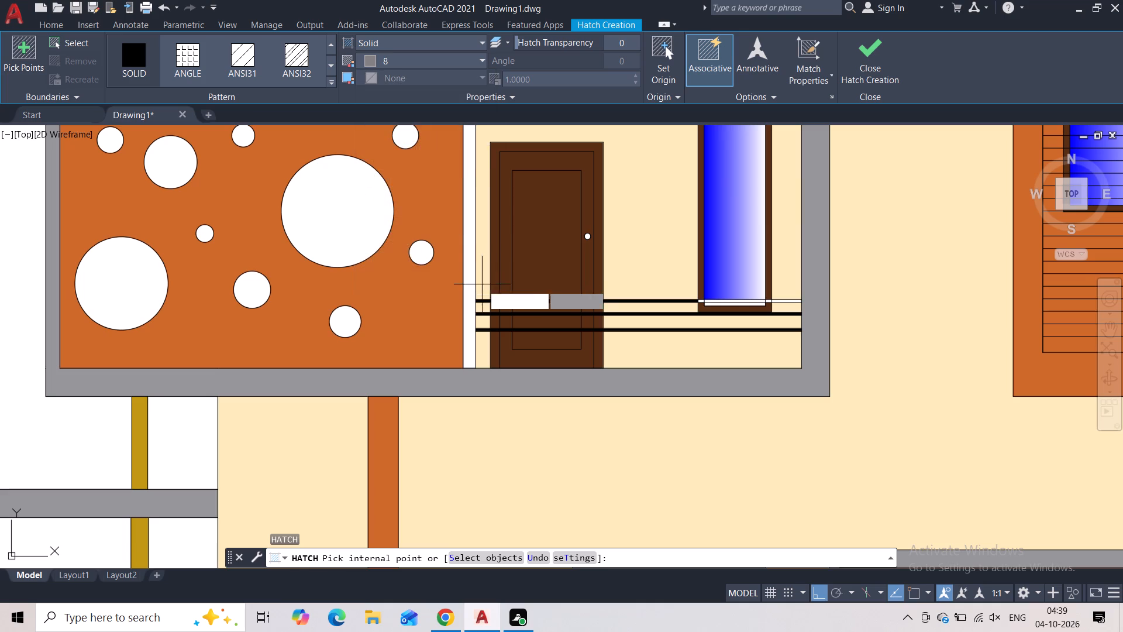
{"action": "left_click", "coordinate": [469, 283]}
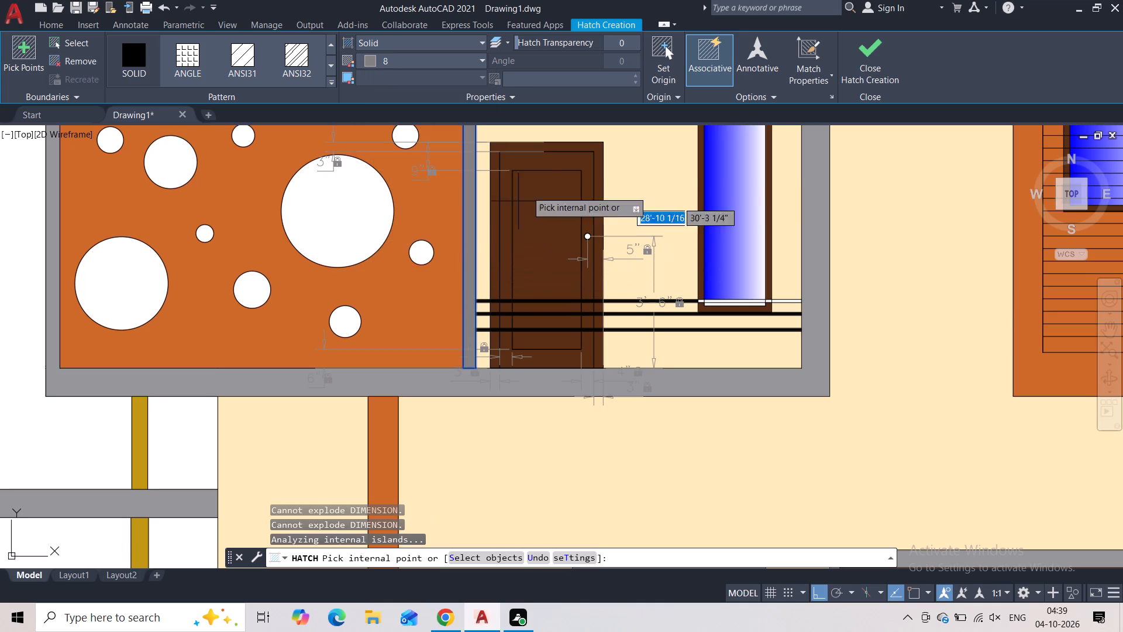
{"action": "left_click", "coordinate": [892, 60]}
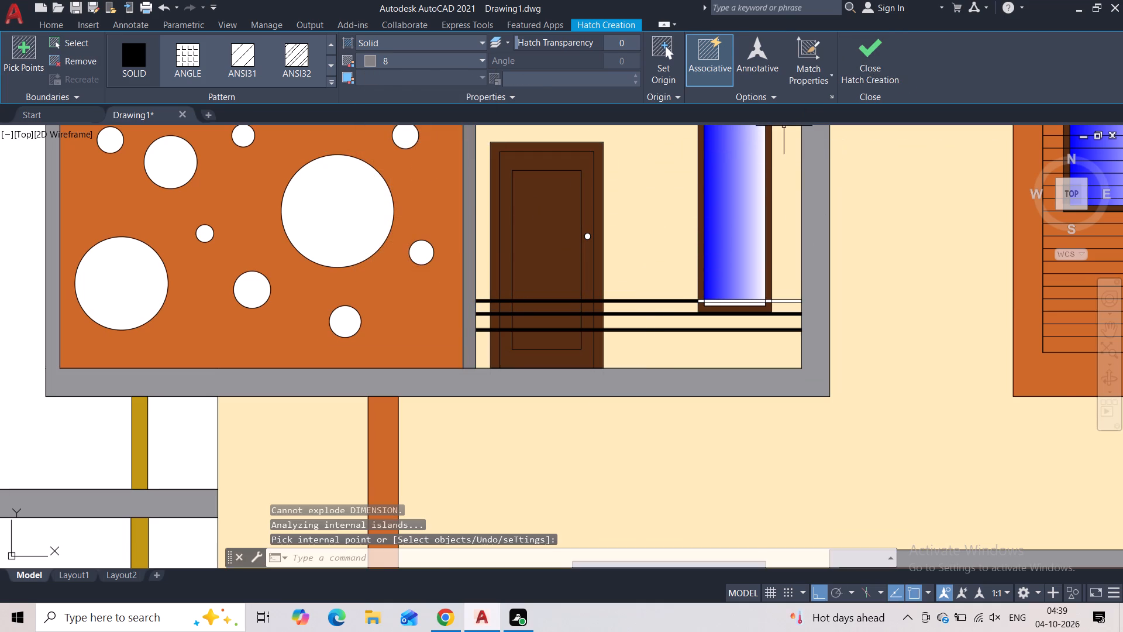
Fill the unfilled part of the top balcony railing, across the window and on to the grey frame, with ByLayer solid hatch.
{"action": "scroll", "coordinate": [816, 219], "scroll_direction": "down", "scroll_amount": 2}
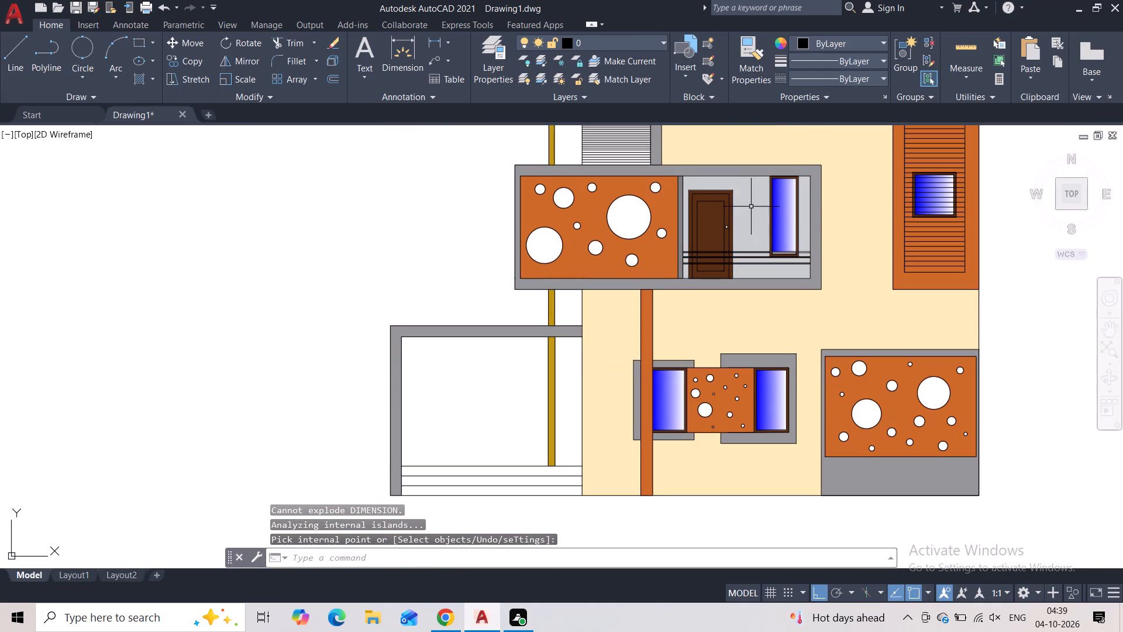
{"action": "scroll", "coordinate": [752, 214], "scroll_direction": "up", "scroll_amount": 1}
{"action": "scroll", "coordinate": [810, 268], "scroll_direction": "up", "scroll_amount": 4}
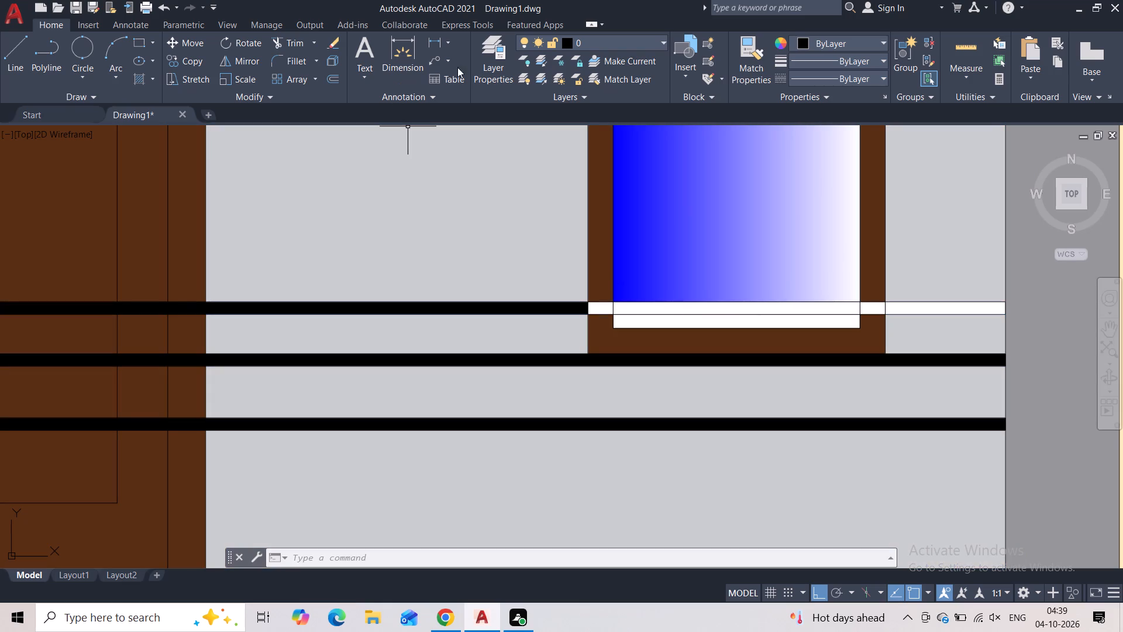
{"action": "key", "text": "h"}
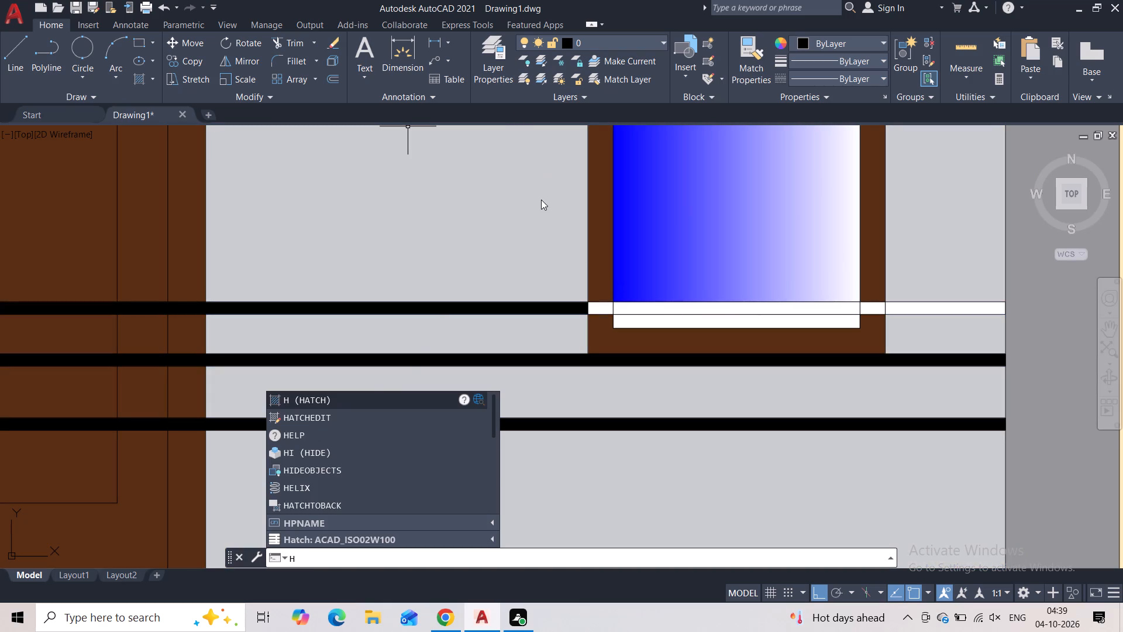
{"action": "left_click", "coordinate": [357, 401]}
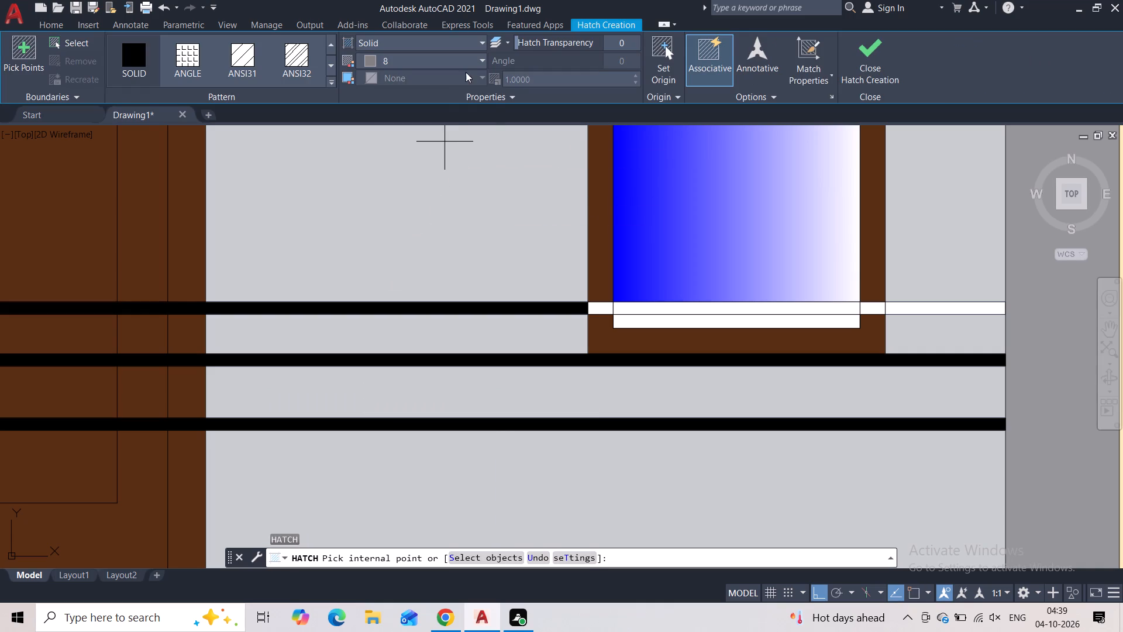
{"action": "left_click", "coordinate": [398, 61]}
{"action": "left_click", "coordinate": [393, 81]}
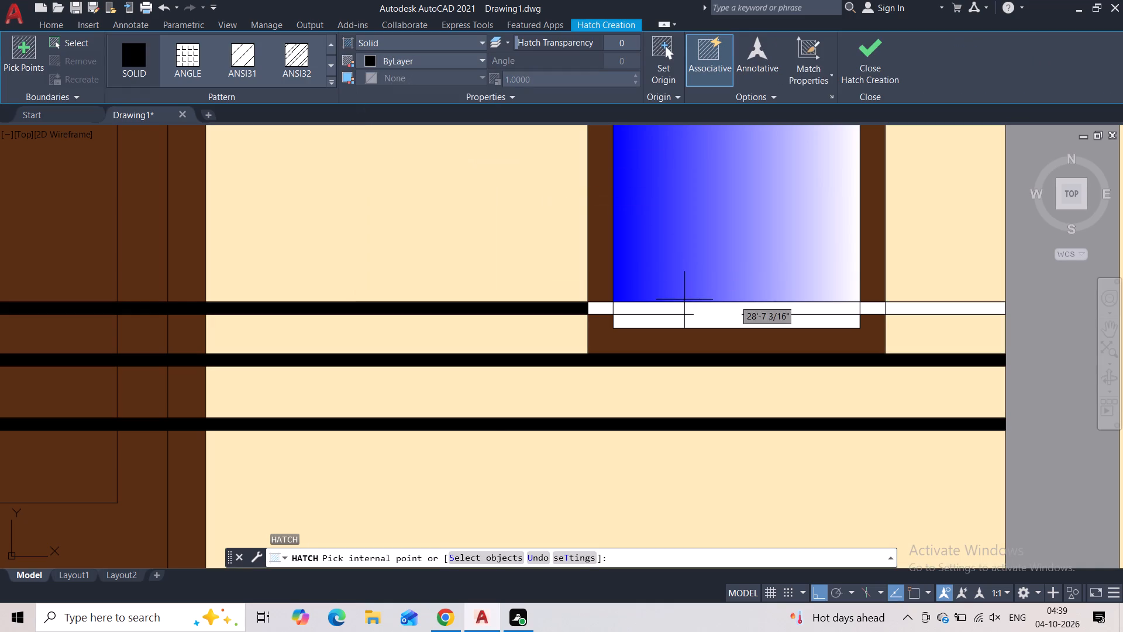
{"action": "left_click", "coordinate": [600, 305]}
{"action": "left_click", "coordinate": [634, 313]}
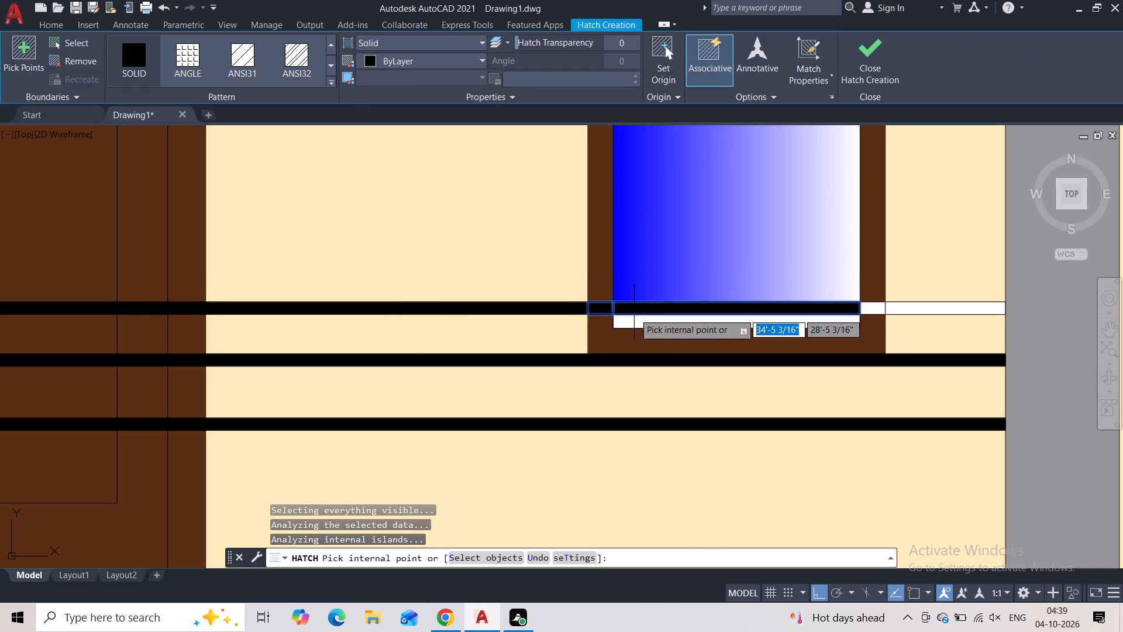
{"action": "left_click", "coordinate": [863, 311]}
{"action": "left_click", "coordinate": [902, 313]}
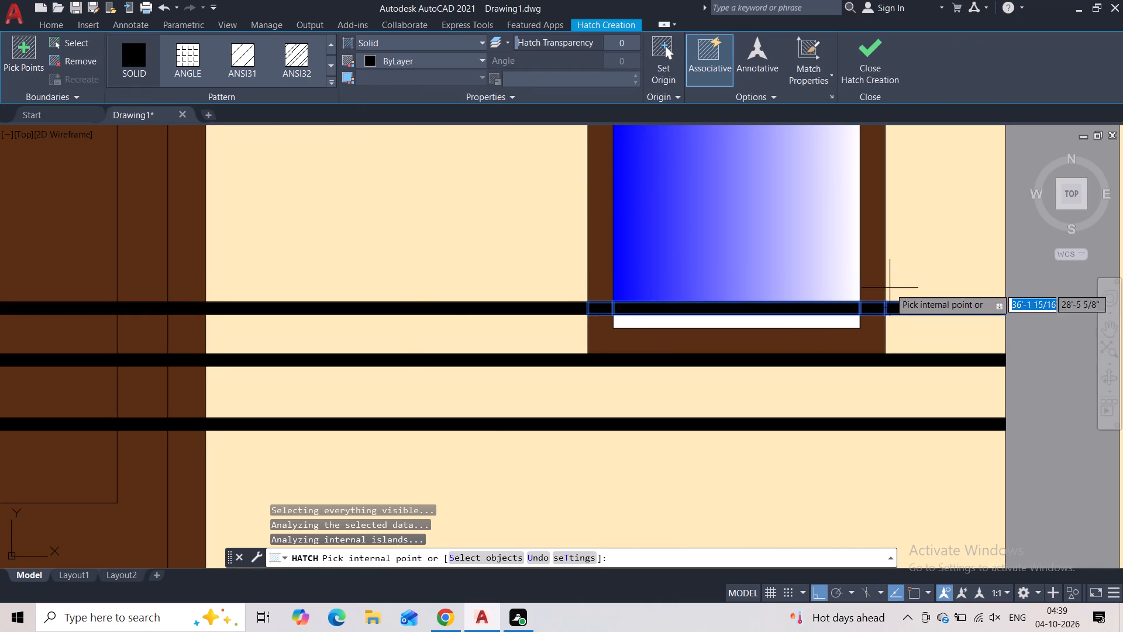
{"action": "key", "text": "Escape"}
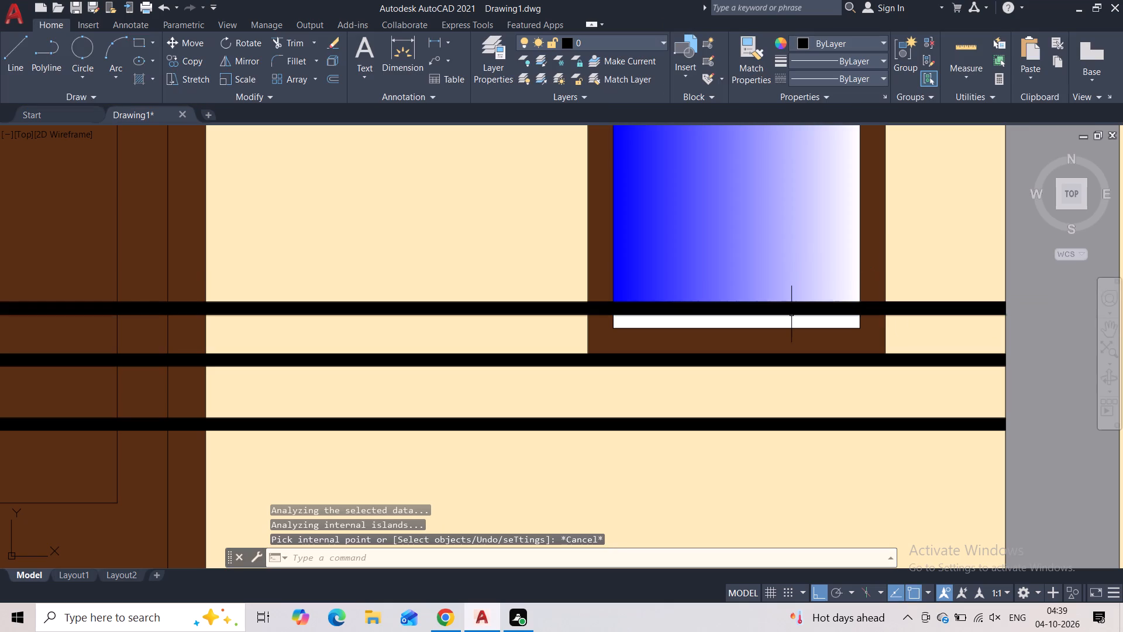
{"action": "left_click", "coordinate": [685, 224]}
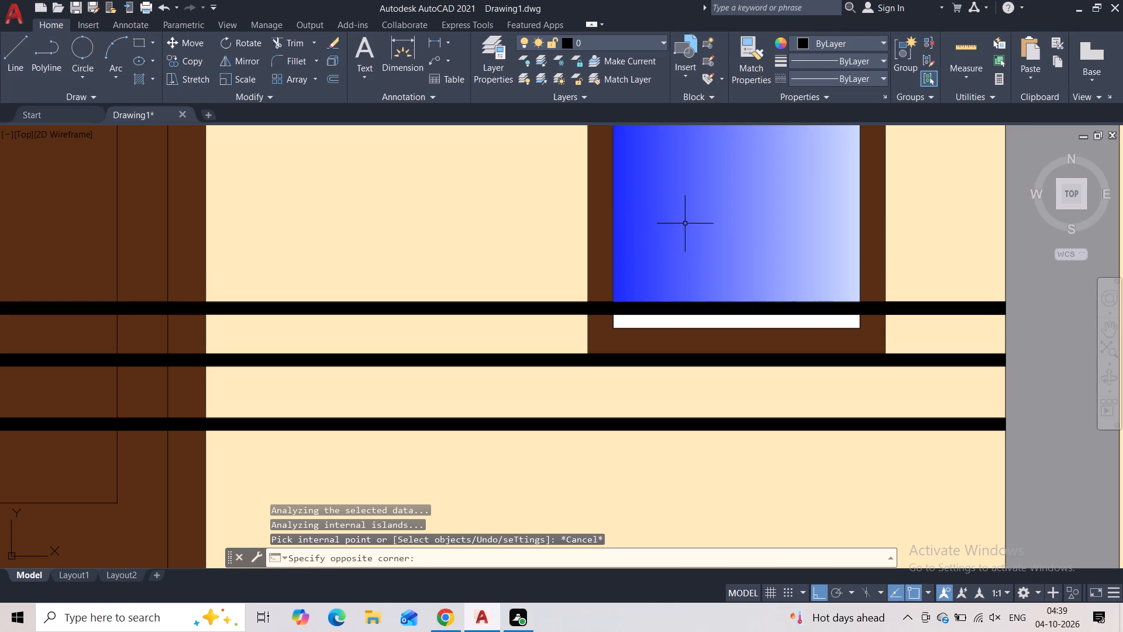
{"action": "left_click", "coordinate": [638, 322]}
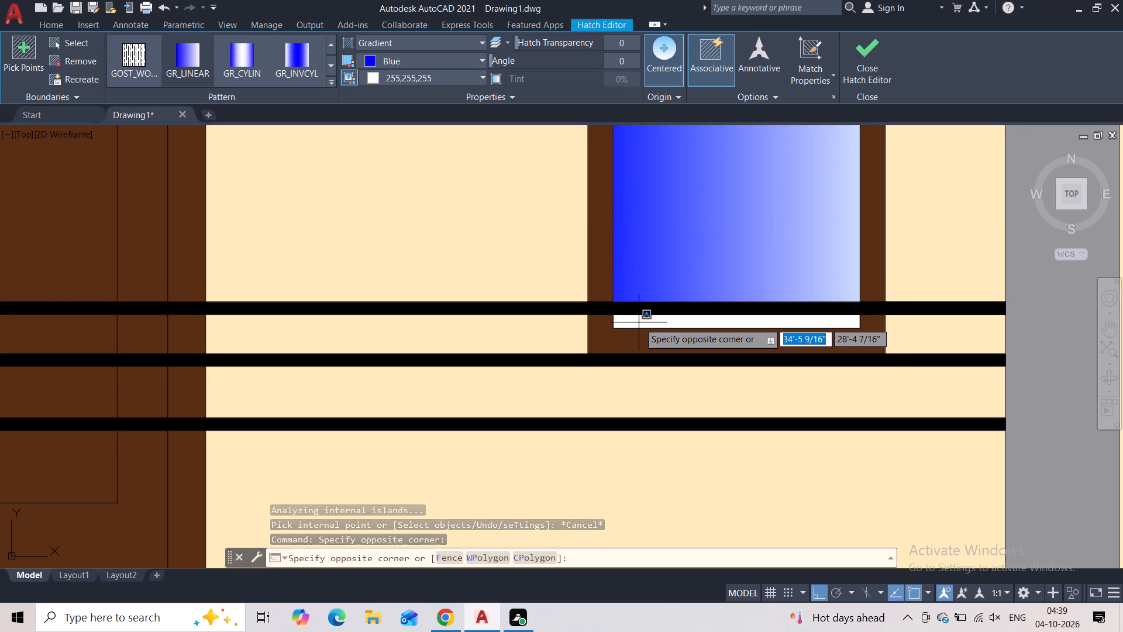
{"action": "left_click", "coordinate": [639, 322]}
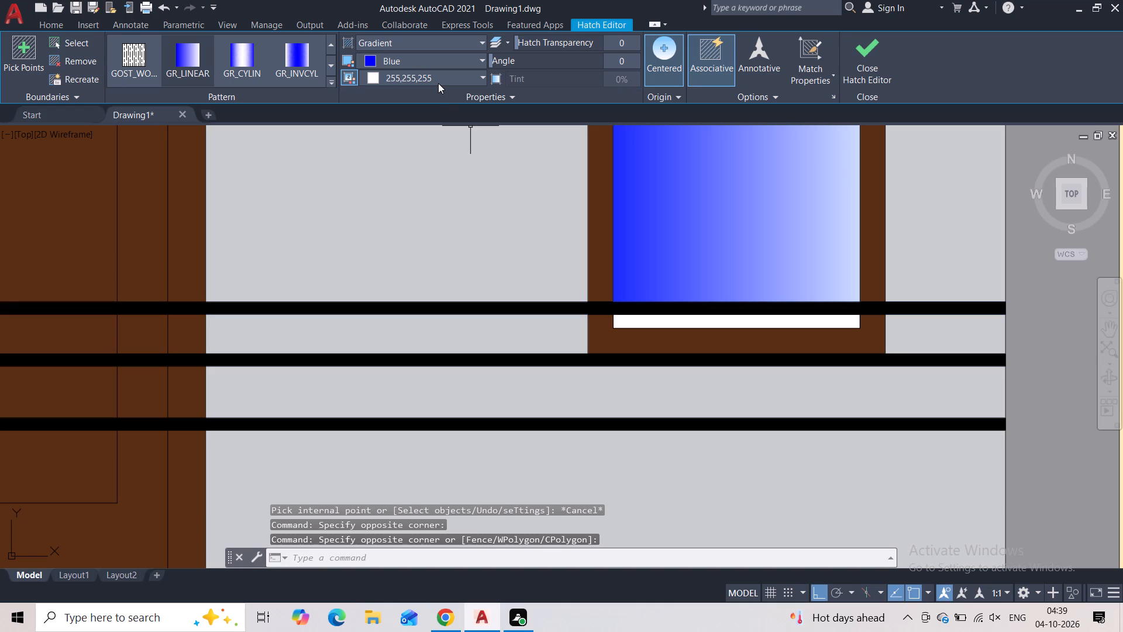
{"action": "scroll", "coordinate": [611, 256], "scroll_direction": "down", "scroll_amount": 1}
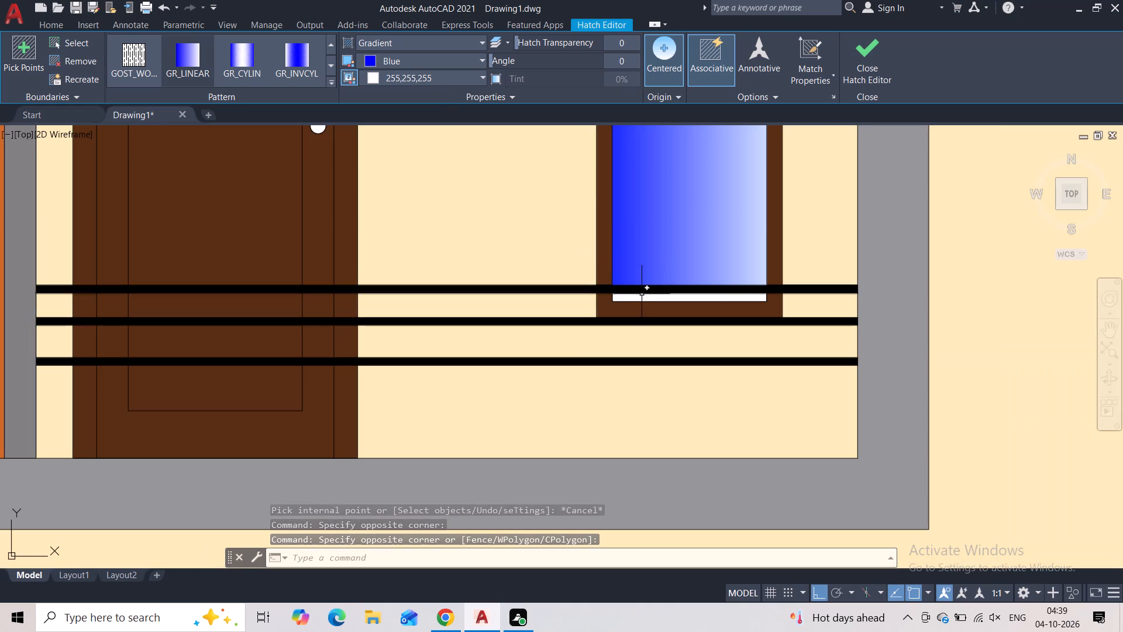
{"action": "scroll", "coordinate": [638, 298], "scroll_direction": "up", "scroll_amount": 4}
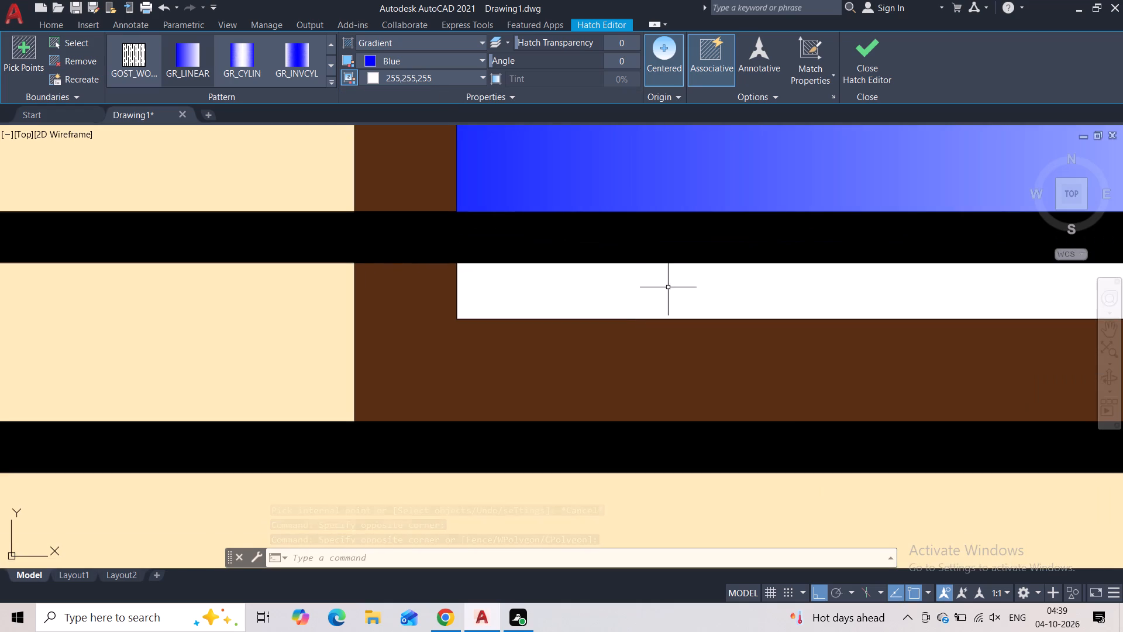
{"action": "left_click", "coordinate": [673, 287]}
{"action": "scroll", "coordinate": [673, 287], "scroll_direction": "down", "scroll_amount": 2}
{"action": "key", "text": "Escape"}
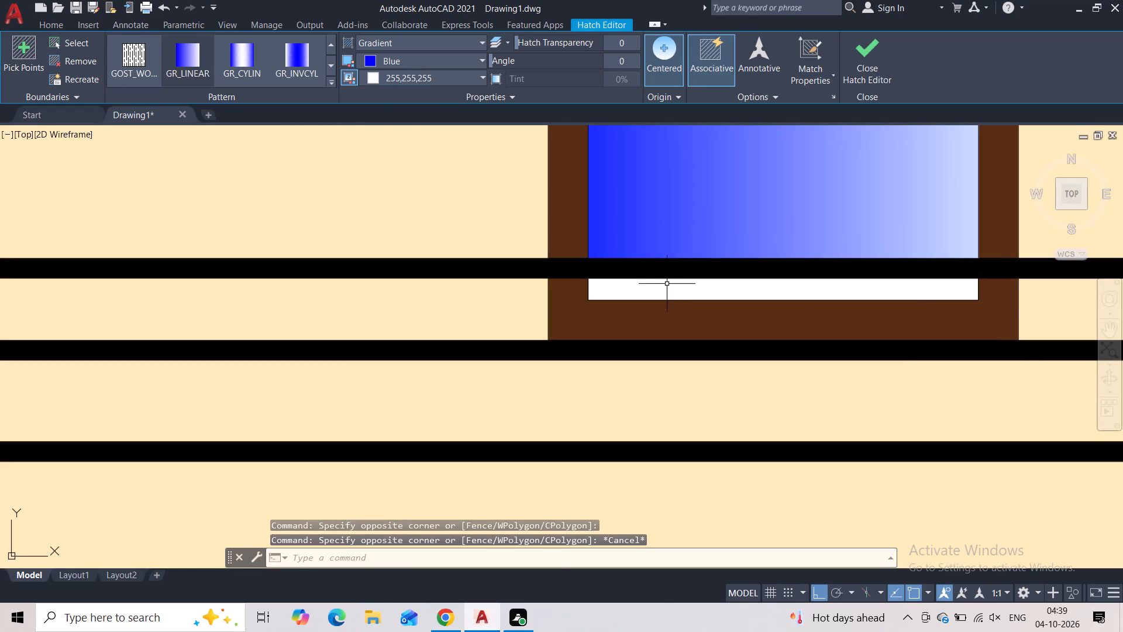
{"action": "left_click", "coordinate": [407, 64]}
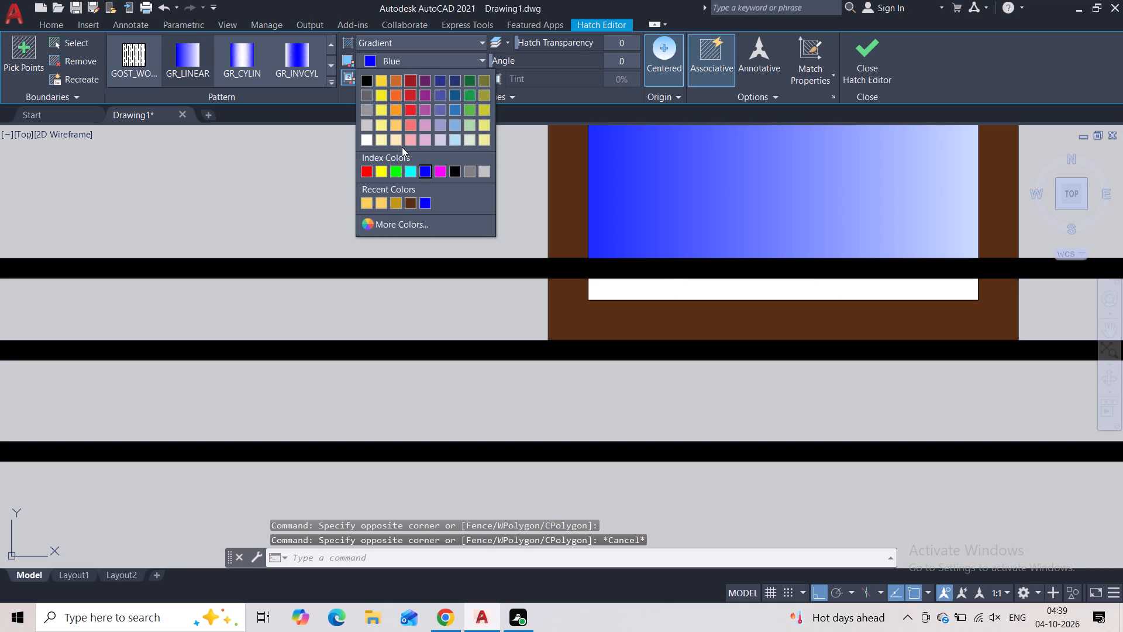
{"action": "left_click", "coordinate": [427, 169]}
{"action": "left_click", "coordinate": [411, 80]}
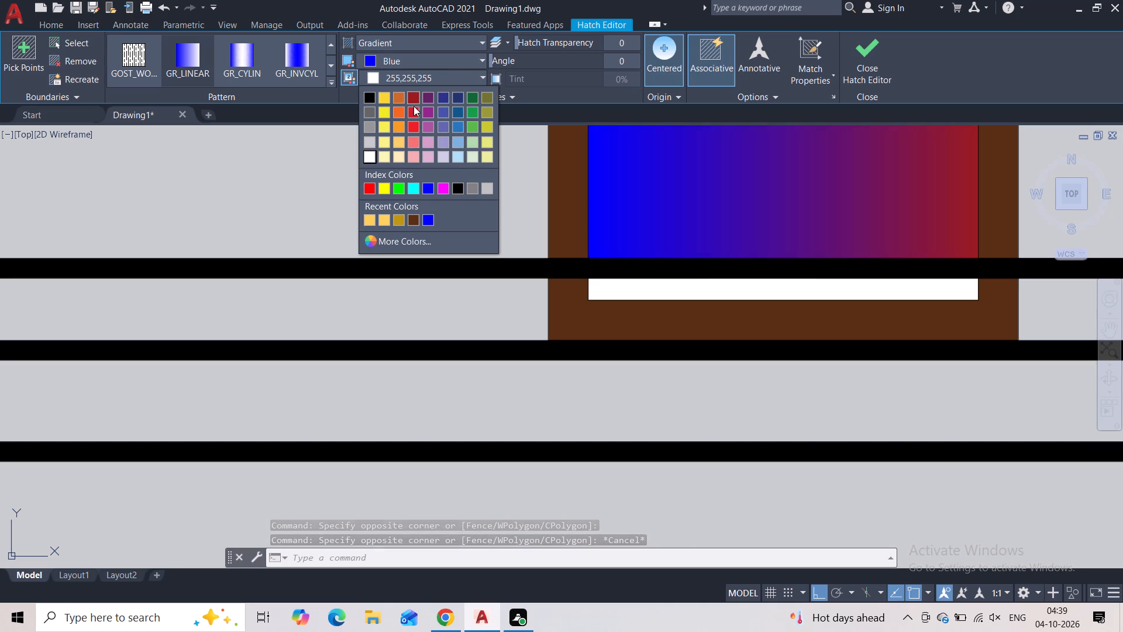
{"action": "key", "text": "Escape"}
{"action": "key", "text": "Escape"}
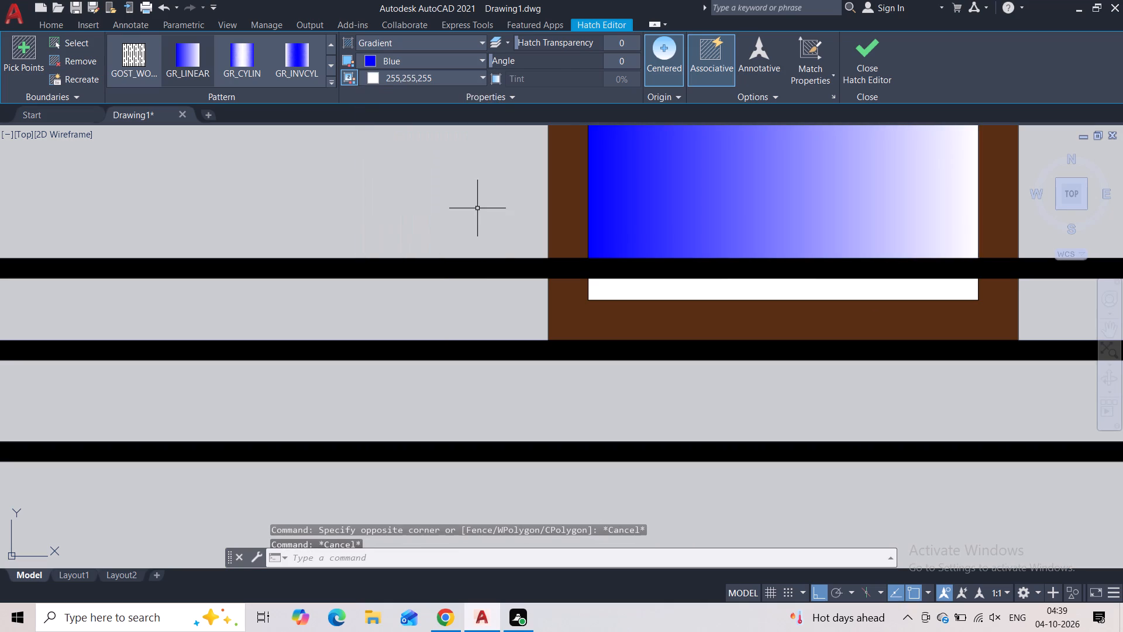
Fill the white strip of balcony window glass below the top railing with a linear gradient hatch from Blue to 255,255,255.
{"action": "scroll", "coordinate": [494, 207], "scroll_direction": "down", "scroll_amount": 4}
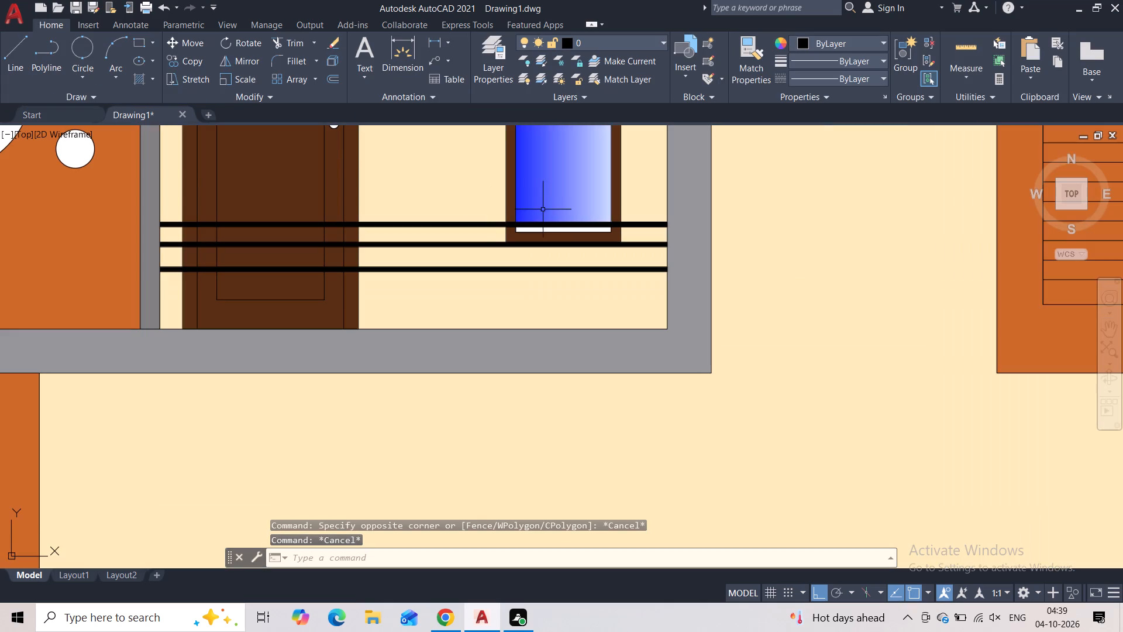
{"action": "key", "text": "h"}
{"action": "left_click", "coordinate": [510, 225]}
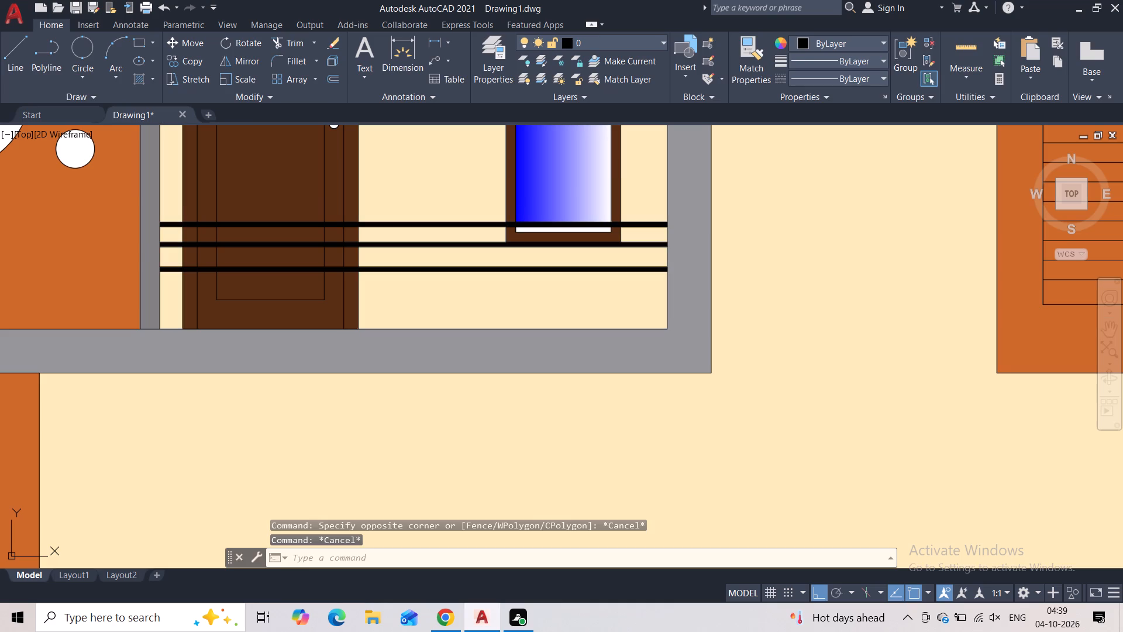
{"action": "left_click", "coordinate": [423, 46]}
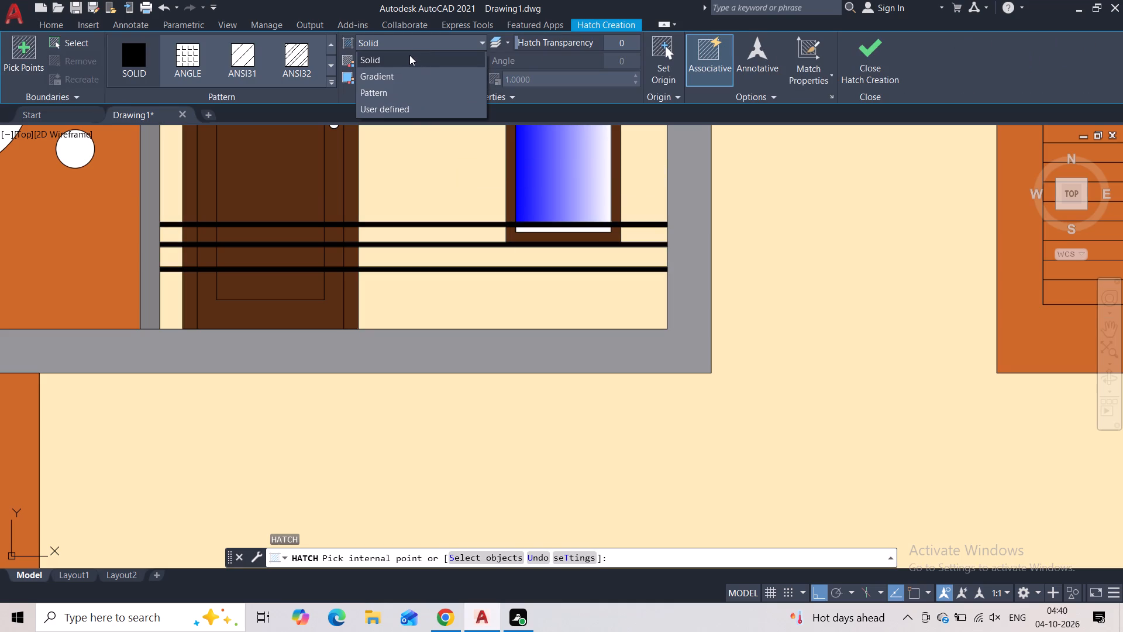
{"action": "left_click", "coordinate": [401, 75]}
{"action": "scroll", "coordinate": [548, 211], "scroll_direction": "up", "scroll_amount": 2}
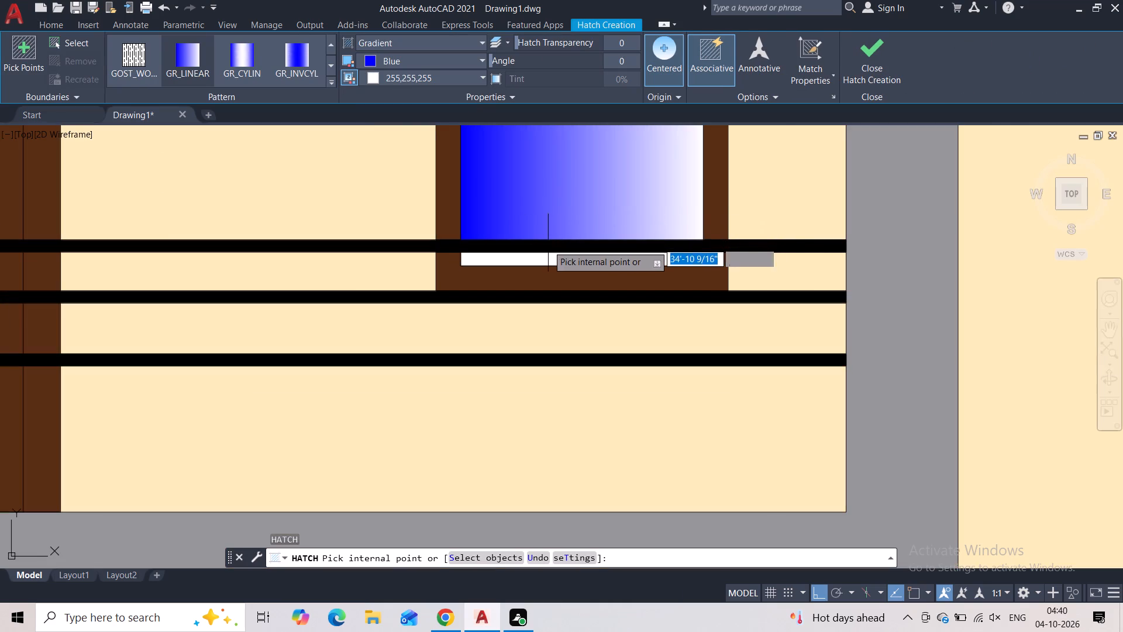
{"action": "scroll", "coordinate": [545, 256], "scroll_direction": "up", "scroll_amount": 1}
{"action": "left_click", "coordinate": [545, 256]}
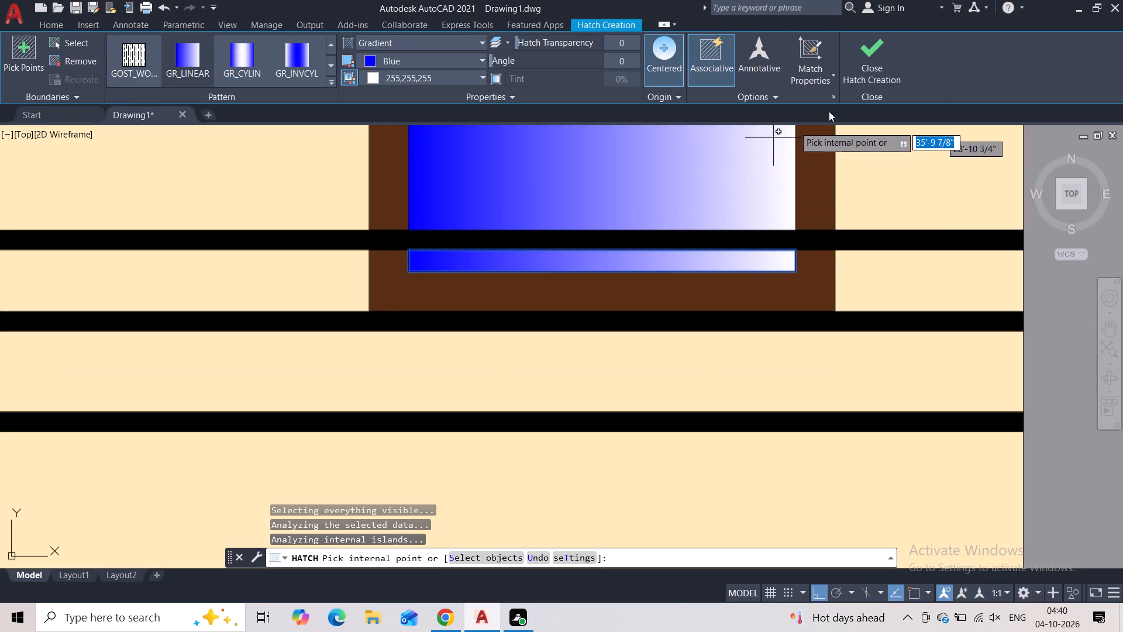
{"action": "left_click", "coordinate": [865, 68]}
Examine the whole coloured elevation, from the ground floor up to the rooftop block.
{"action": "scroll", "coordinate": [791, 200], "scroll_direction": "down", "scroll_amount": 3}
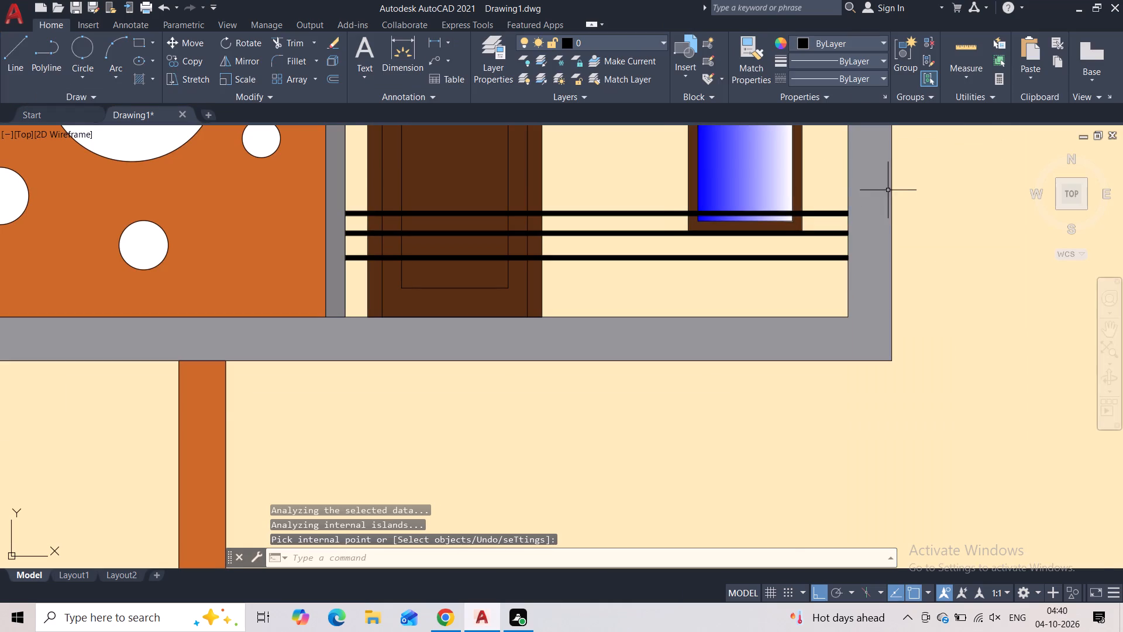
{"action": "scroll", "coordinate": [892, 191], "scroll_direction": "down", "scroll_amount": 1}
{"action": "middle_click_drag", "start_coordinate": [945, 187], "coordinate": [830, 287]}
{"action": "scroll", "coordinate": [829, 286], "scroll_direction": "down", "scroll_amount": 1}
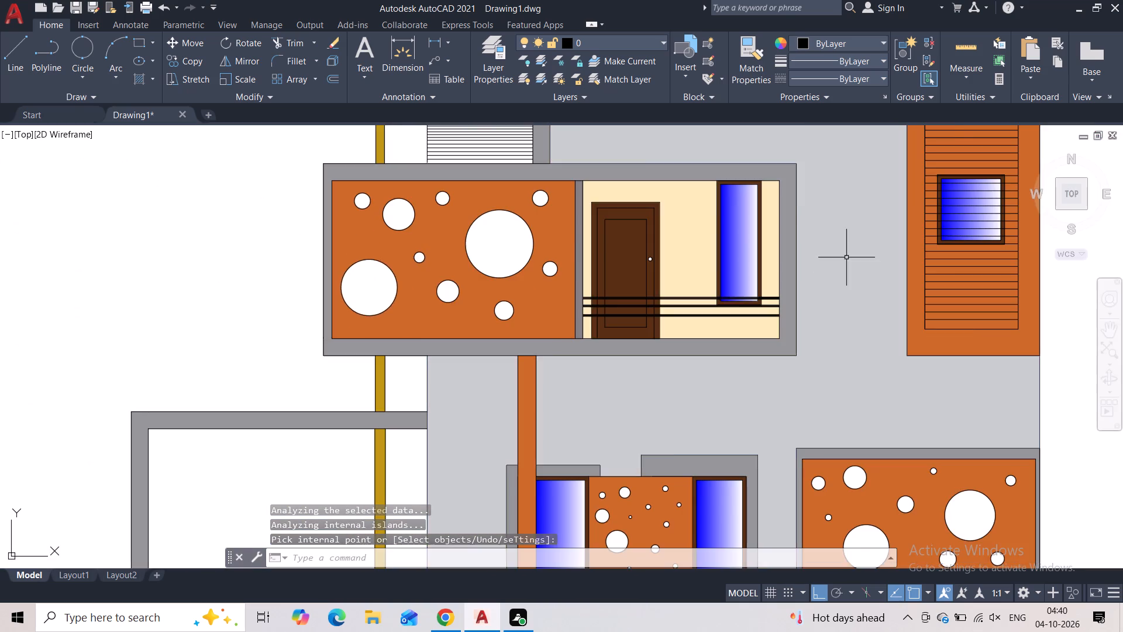
{"action": "scroll", "coordinate": [846, 257], "scroll_direction": "down", "scroll_amount": 1}
{"action": "middle_click_drag", "start_coordinate": [984, 236], "coordinate": [914, 259]}
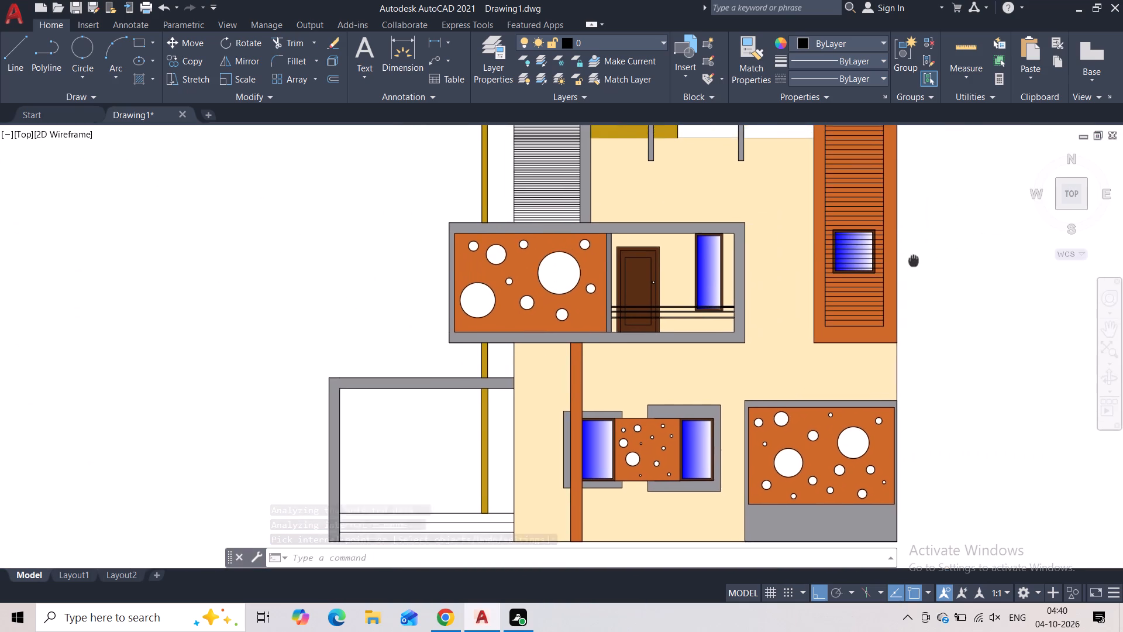
{"action": "middle_click_drag", "start_coordinate": [914, 259], "coordinate": [910, 265]}
{"action": "scroll", "coordinate": [909, 266], "scroll_direction": "down", "scroll_amount": 1}
{"action": "middle_click_drag", "start_coordinate": [925, 231], "coordinate": [907, 274]}
{"action": "middle_click_drag", "start_coordinate": [919, 252], "coordinate": [913, 262]}
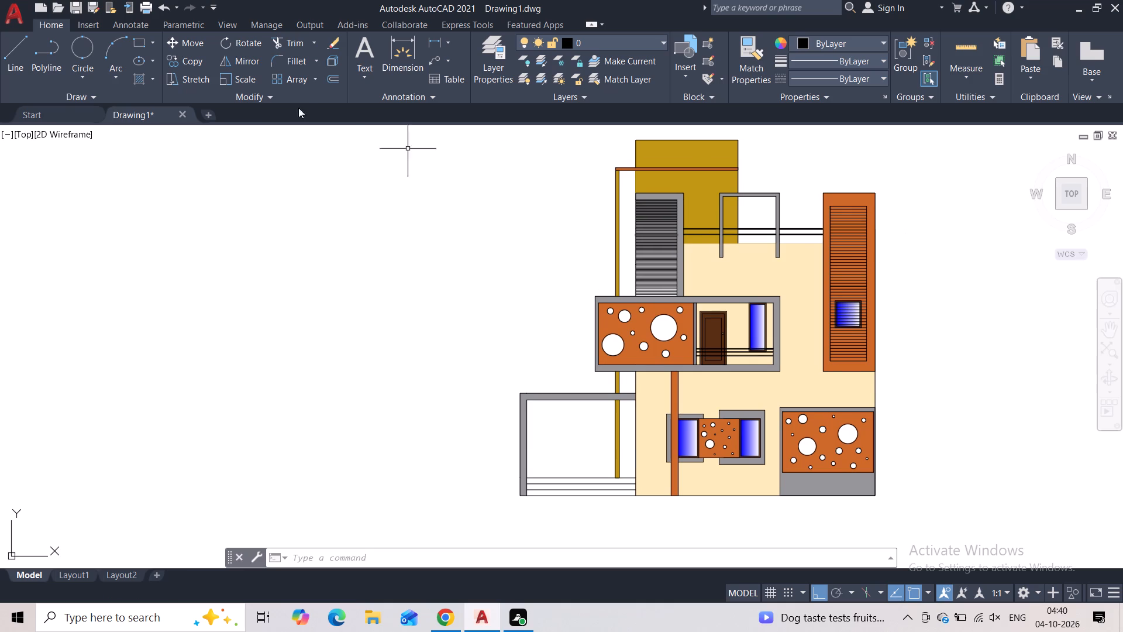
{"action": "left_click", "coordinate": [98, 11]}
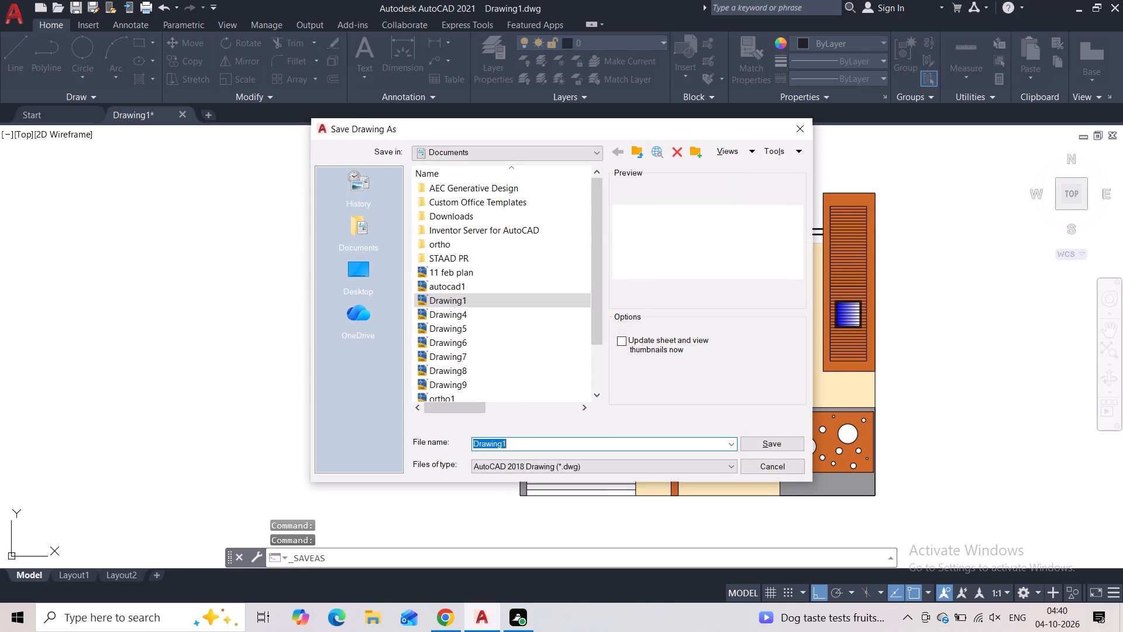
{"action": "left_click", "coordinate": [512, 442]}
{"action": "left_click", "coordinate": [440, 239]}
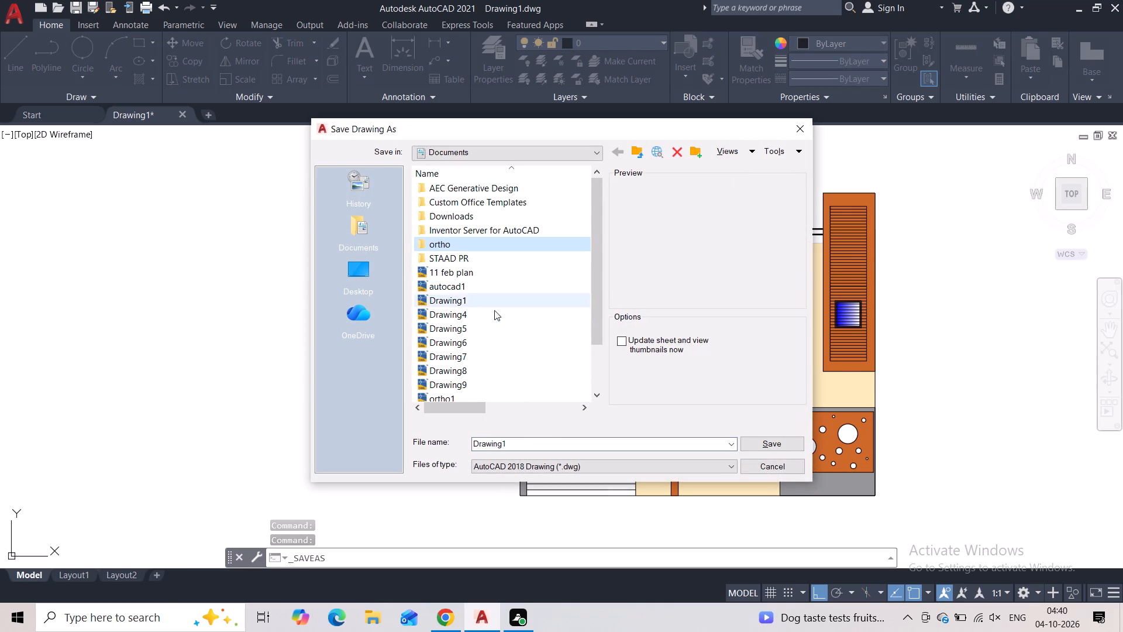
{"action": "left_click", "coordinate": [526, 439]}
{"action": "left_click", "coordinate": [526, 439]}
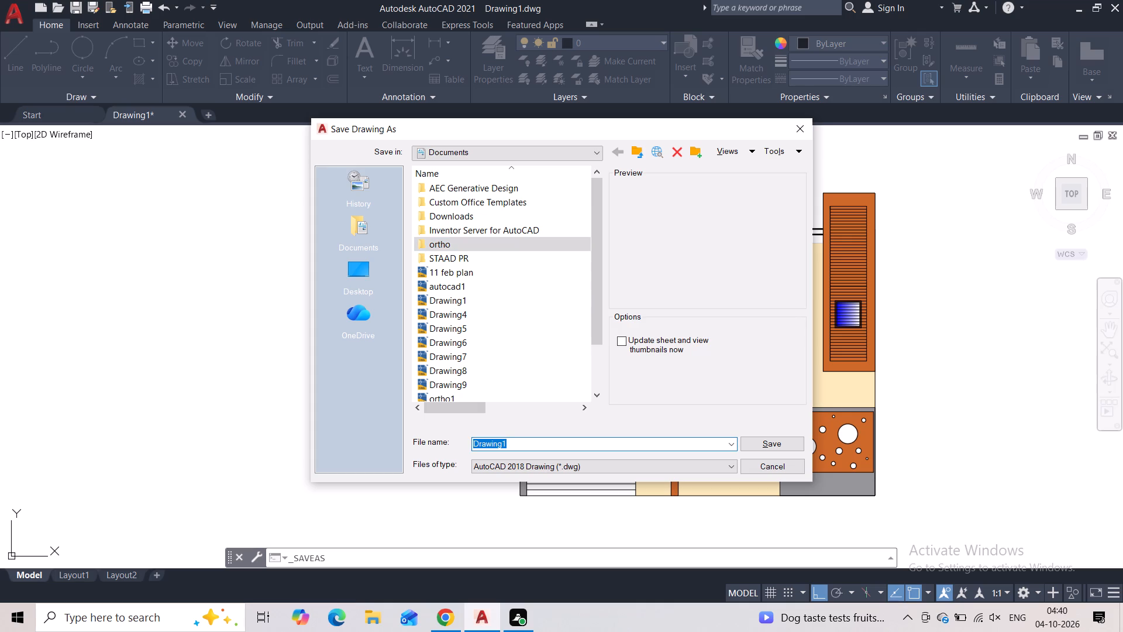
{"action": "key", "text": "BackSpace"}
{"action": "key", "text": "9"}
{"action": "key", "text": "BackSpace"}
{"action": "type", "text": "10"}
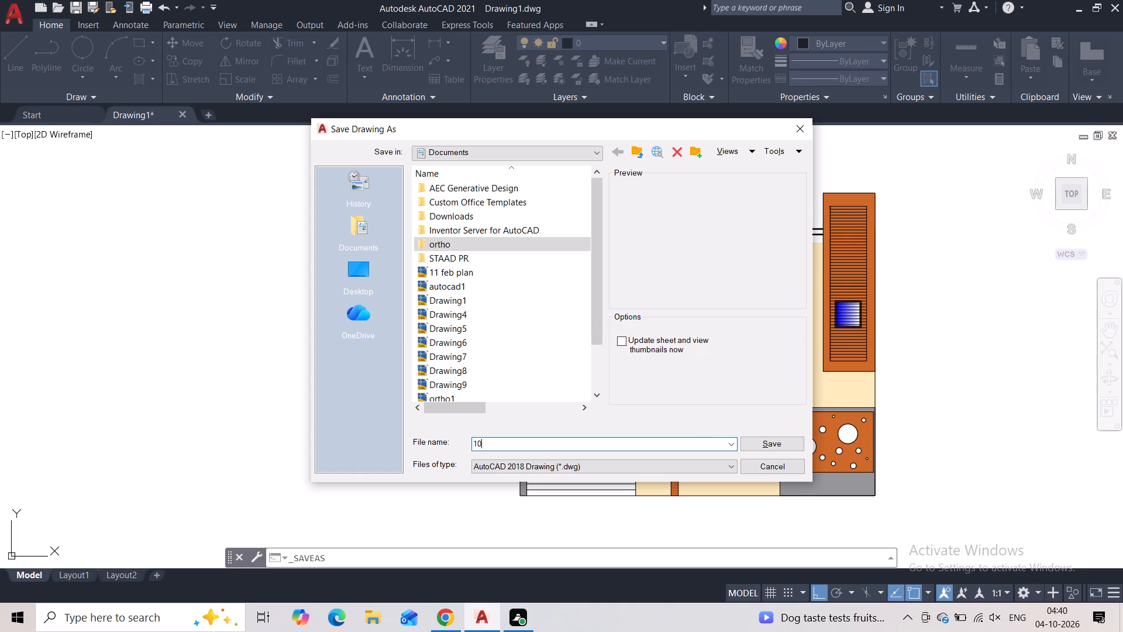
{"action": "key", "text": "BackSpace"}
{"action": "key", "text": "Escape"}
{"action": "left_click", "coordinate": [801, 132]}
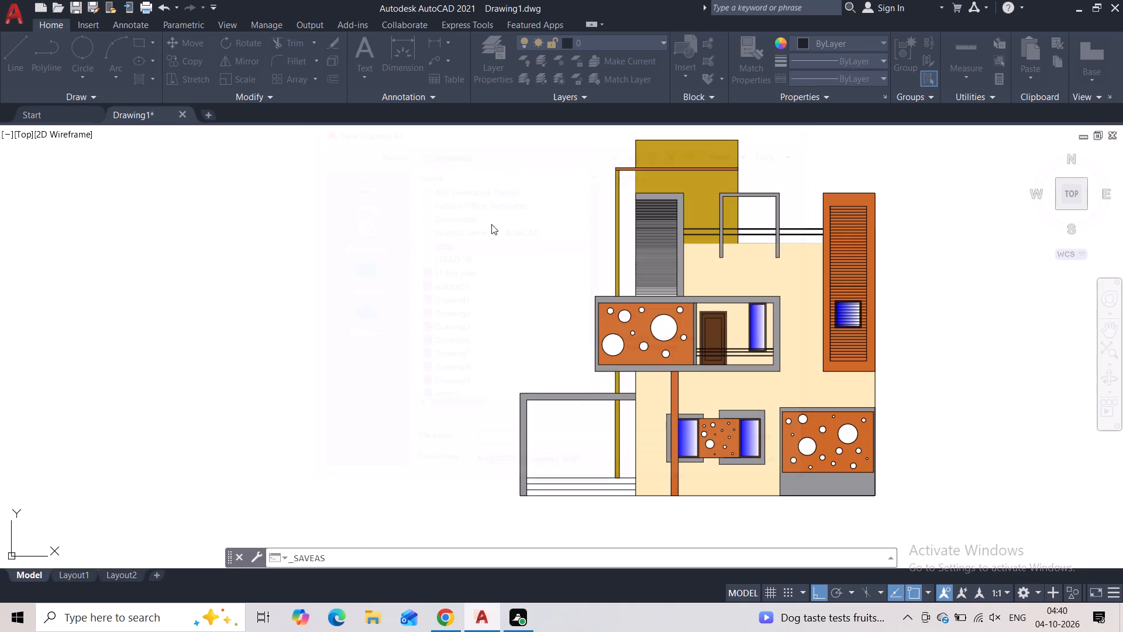
Save the drawing as Drawing10 in the Documents folder, in AutoCAD 2018 format.
{"action": "left_click", "coordinate": [98, 8]}
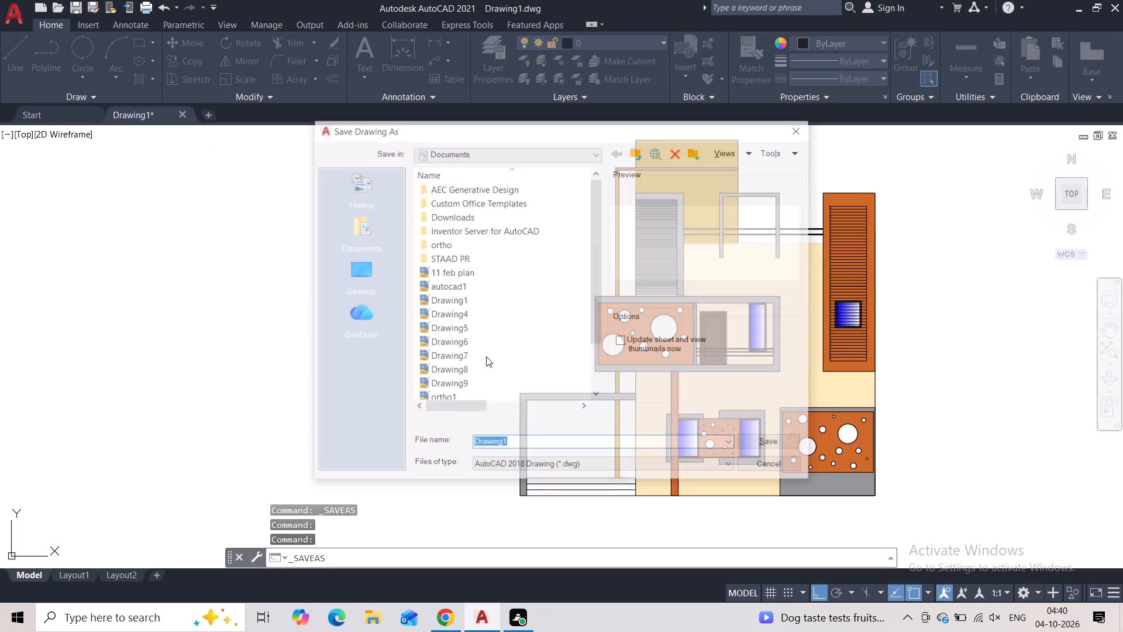
{"action": "left_click", "coordinate": [460, 243]}
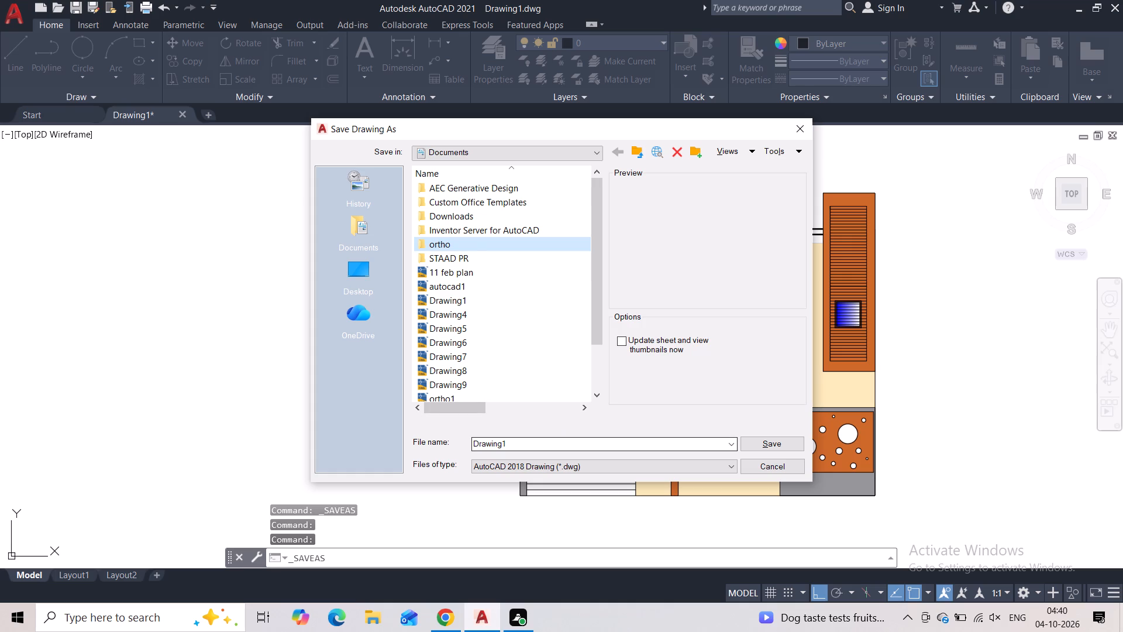
{"action": "left_click", "coordinate": [549, 448]}
{"action": "left_click", "coordinate": [523, 446]}
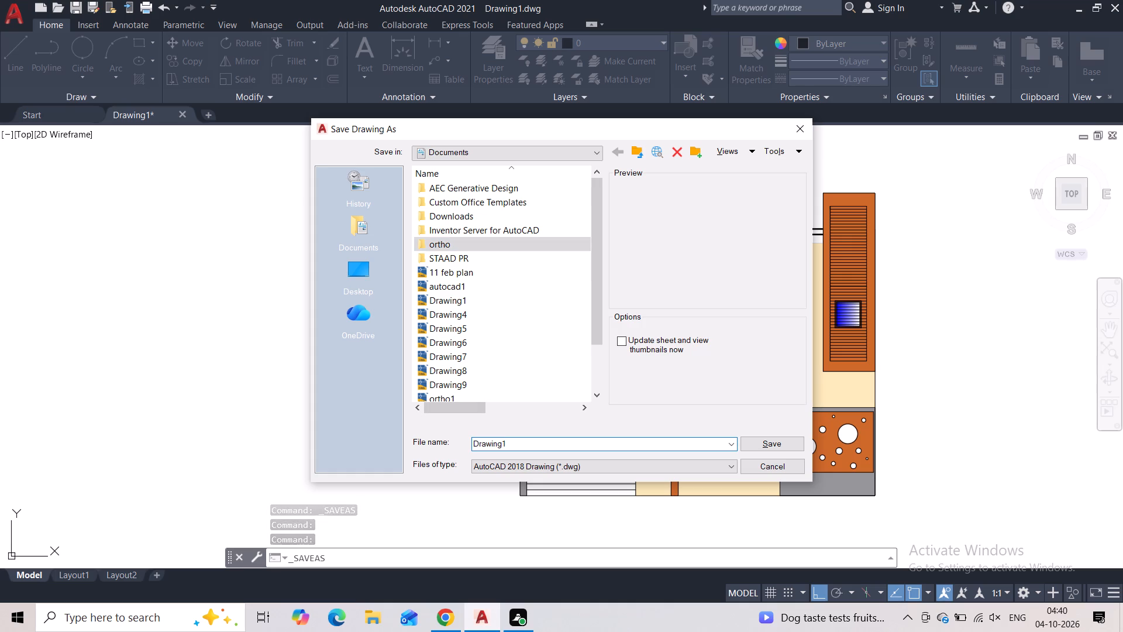
{"action": "left_click", "coordinate": [523, 446]}
{"action": "key", "text": "0"}
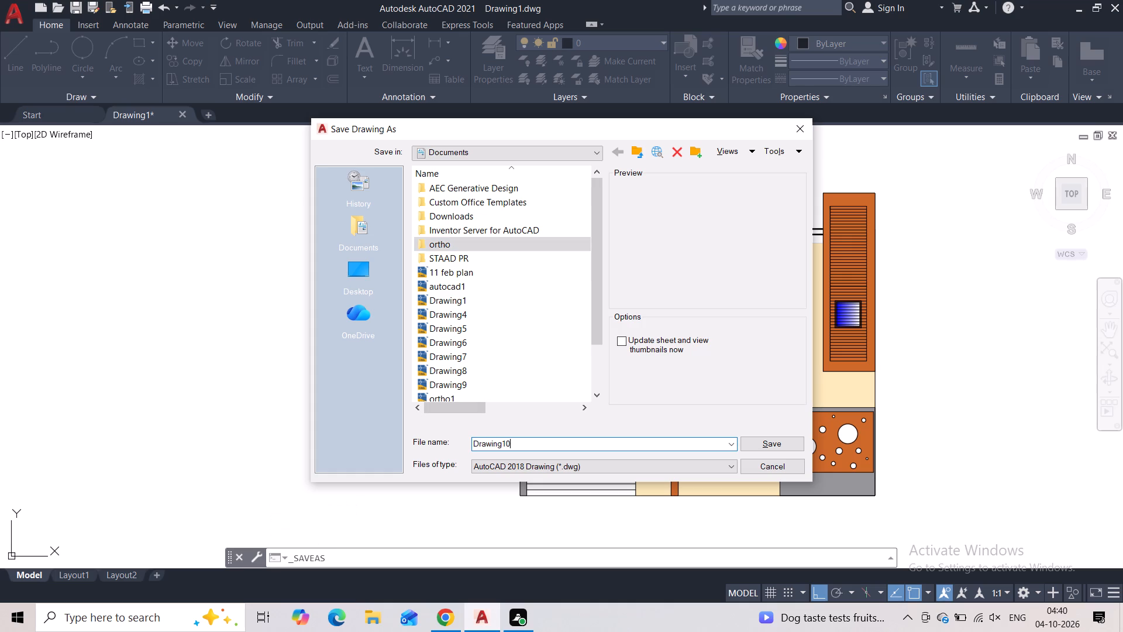
{"action": "left_click", "coordinate": [760, 441]}
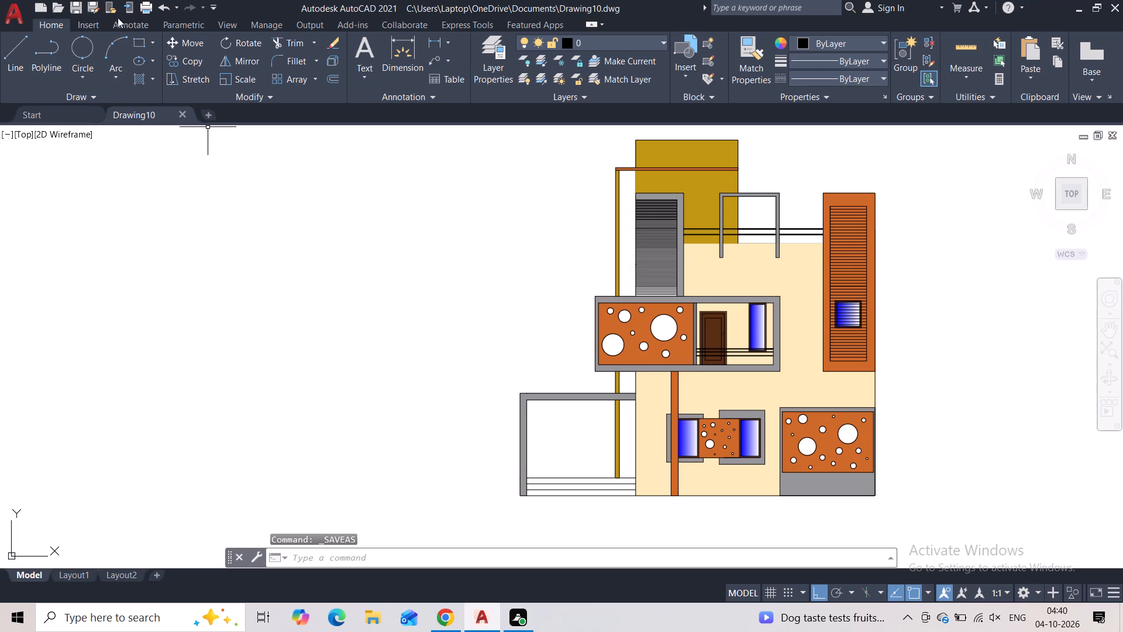
Save the drawing again as Drawing10 inside the ortho folder in Documents.
{"action": "left_click", "coordinate": [95, 9]}
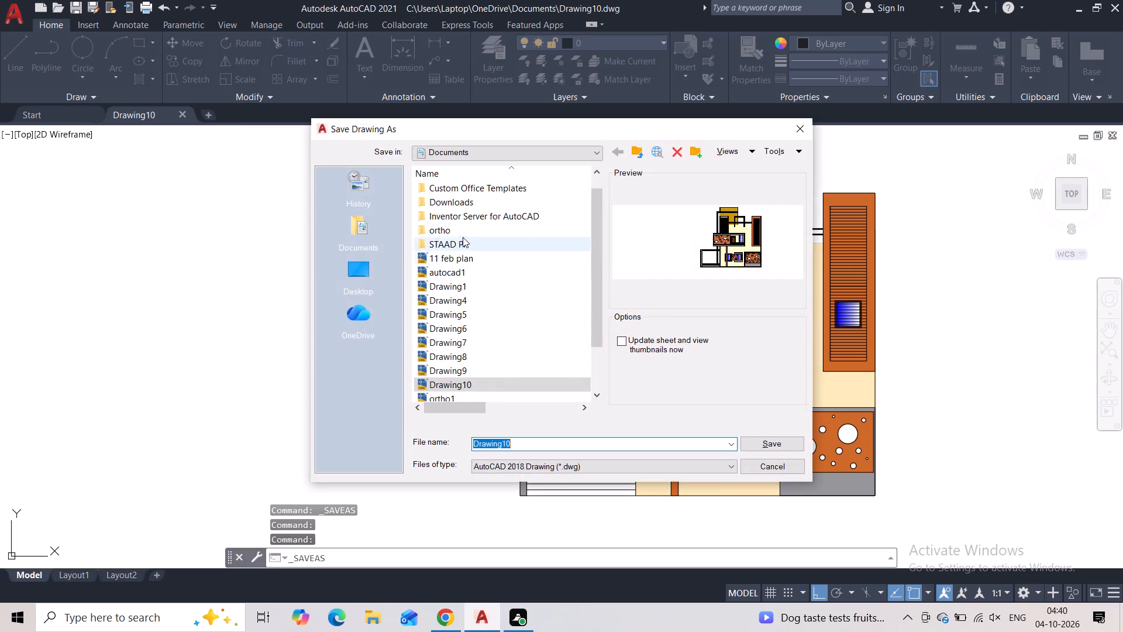
{"action": "left_click", "coordinate": [460, 231]}
{"action": "left_click", "coordinate": [770, 444]}
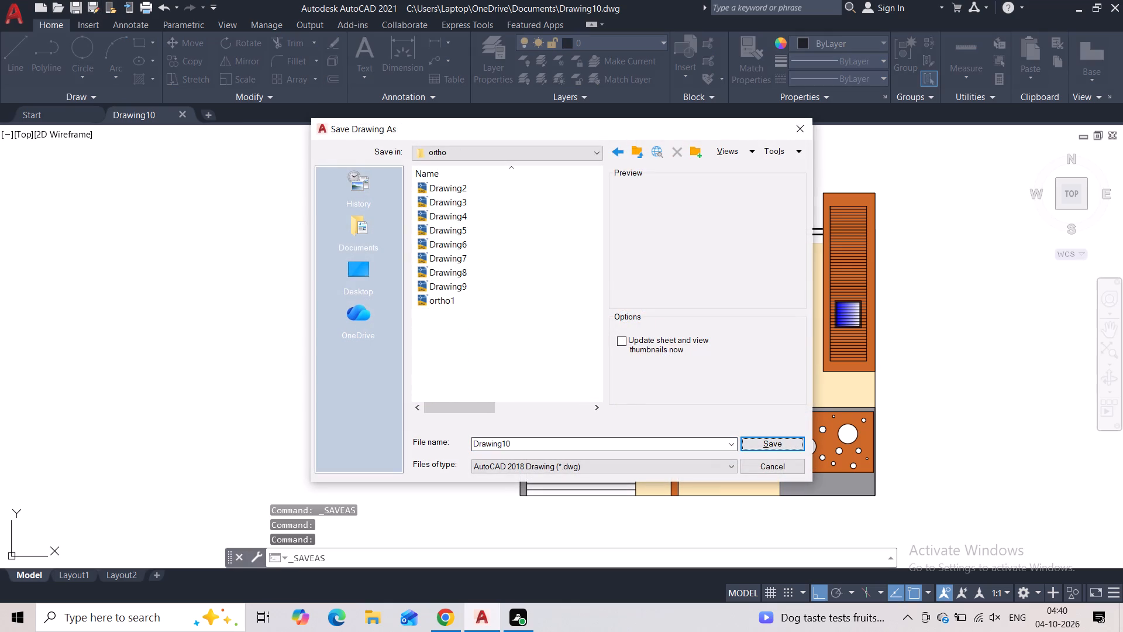
{"action": "left_click", "coordinate": [768, 441]}
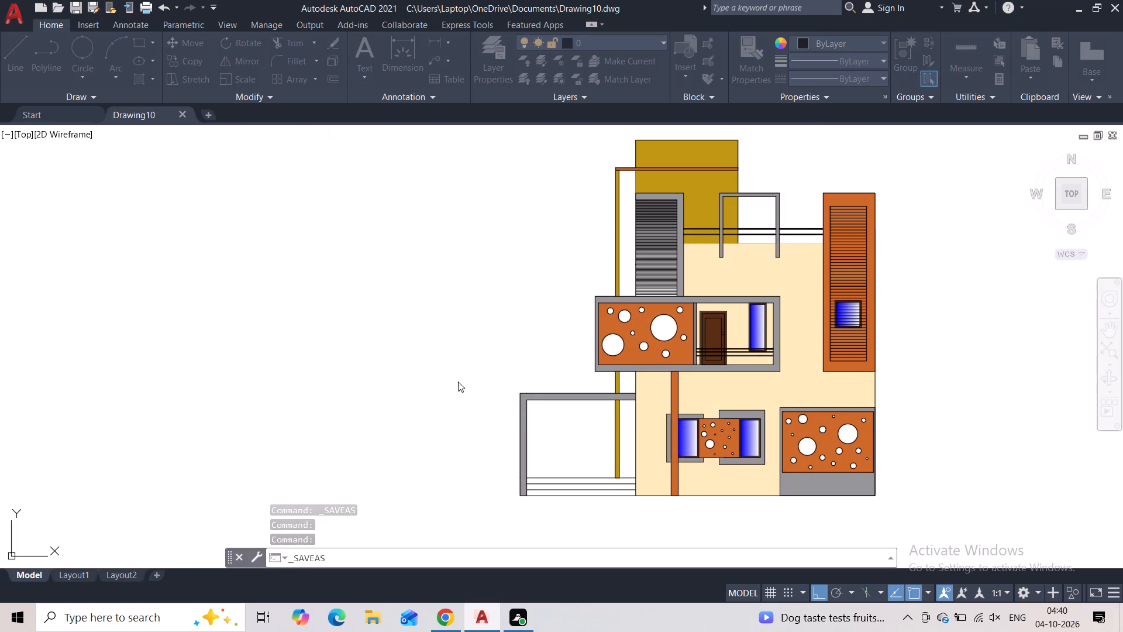
Set up a plot from the previous plot's page setup, with a window around the whole elevation as plot area, and preview it.
{"action": "left_click", "coordinate": [140, 9]}
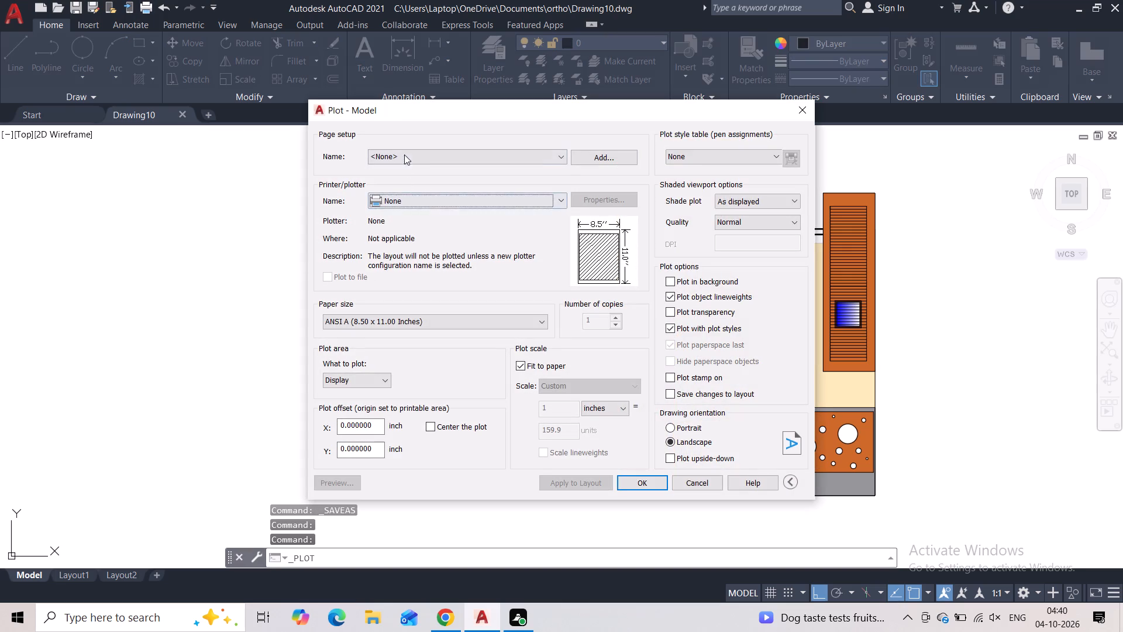
{"action": "left_click", "coordinate": [404, 153]}
{"action": "left_click", "coordinate": [408, 177]}
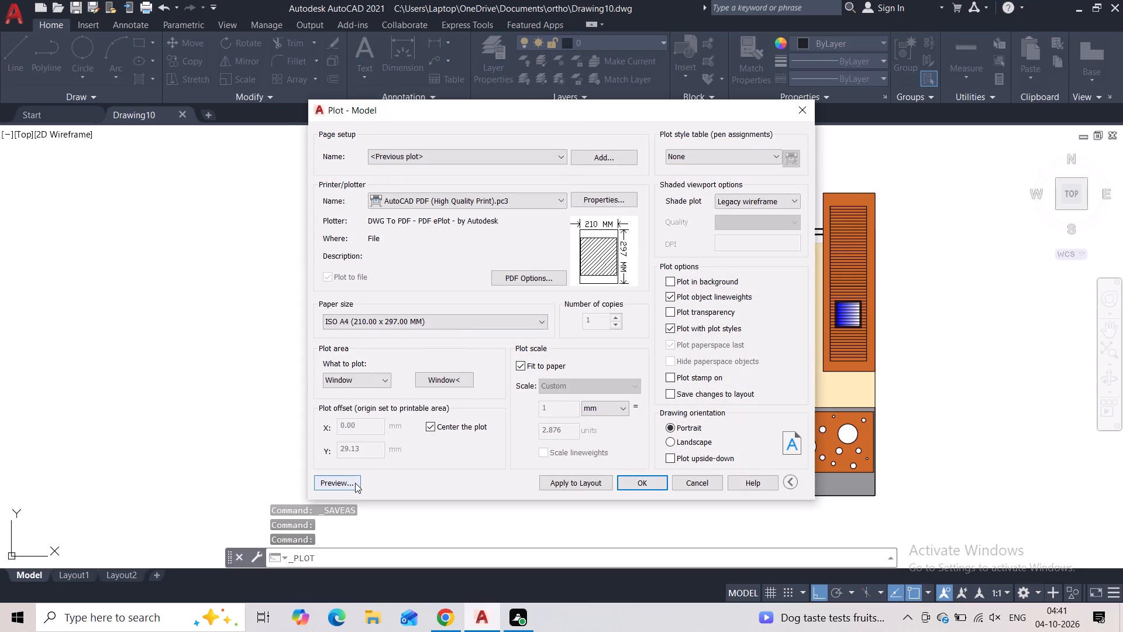
{"action": "left_click", "coordinate": [459, 375]}
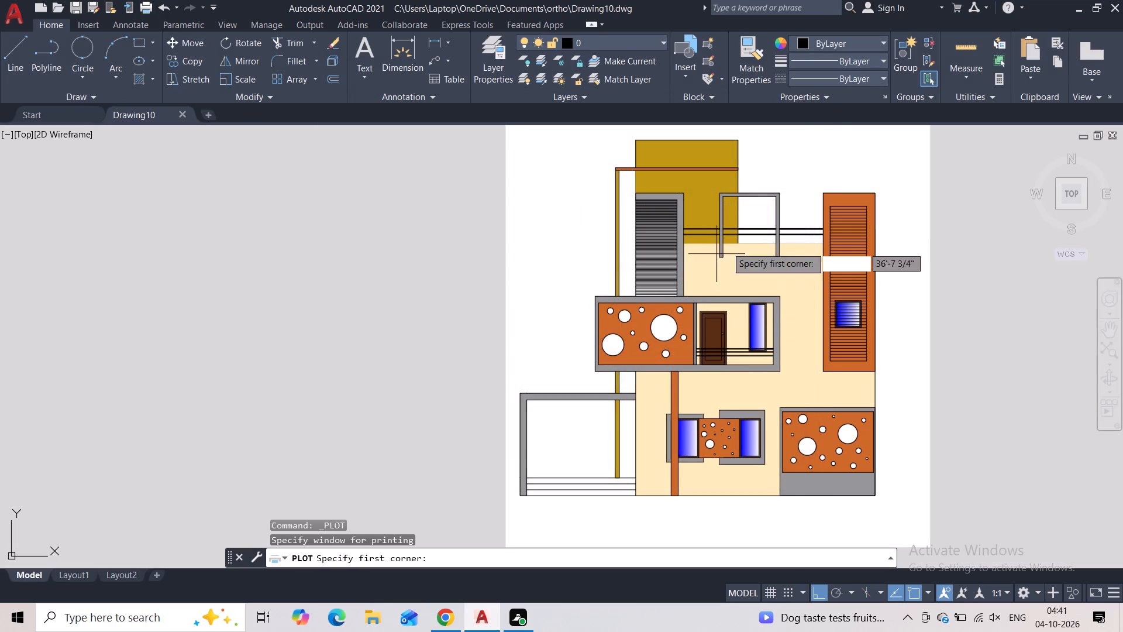
{"action": "scroll", "coordinate": [811, 182], "scroll_direction": "down", "scroll_amount": 1}
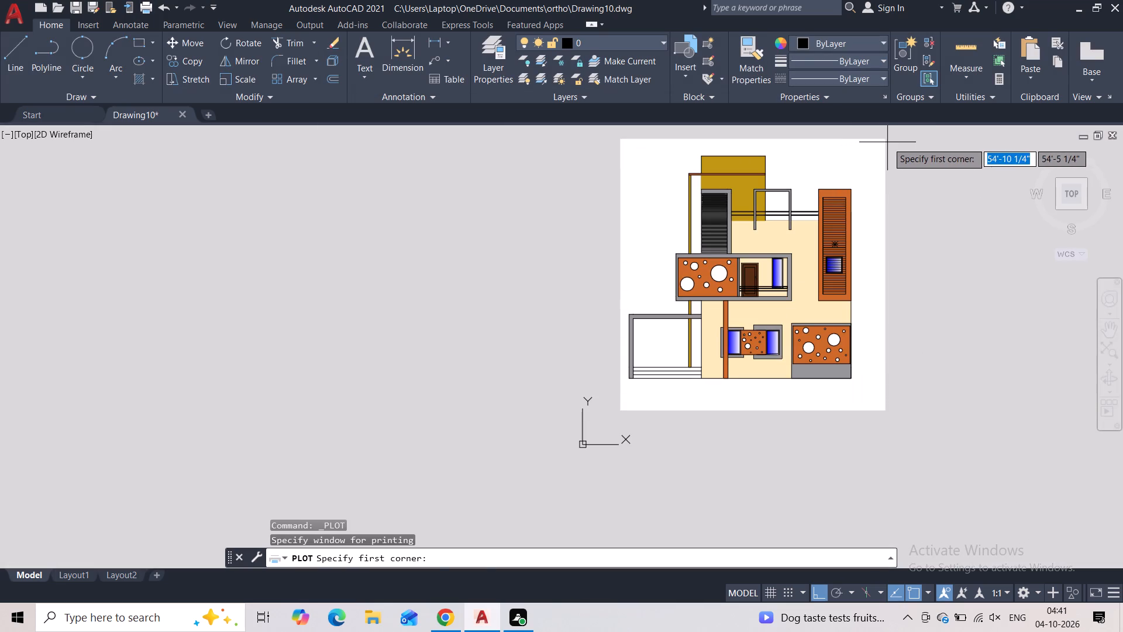
{"action": "left_click", "coordinate": [886, 141]}
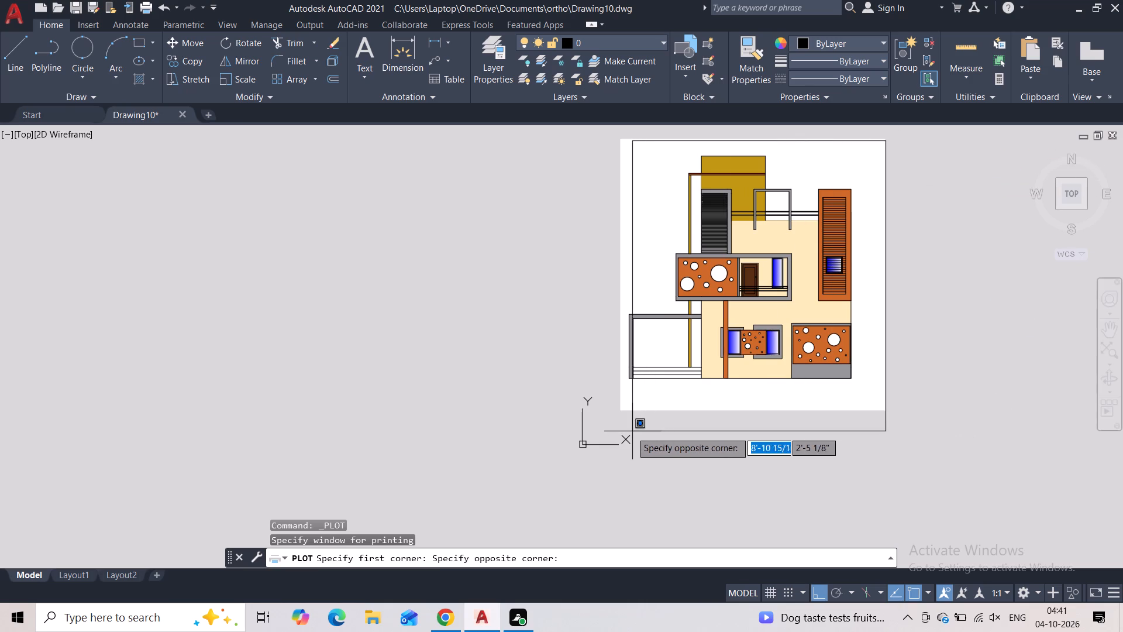
{"action": "left_click", "coordinate": [620, 417]}
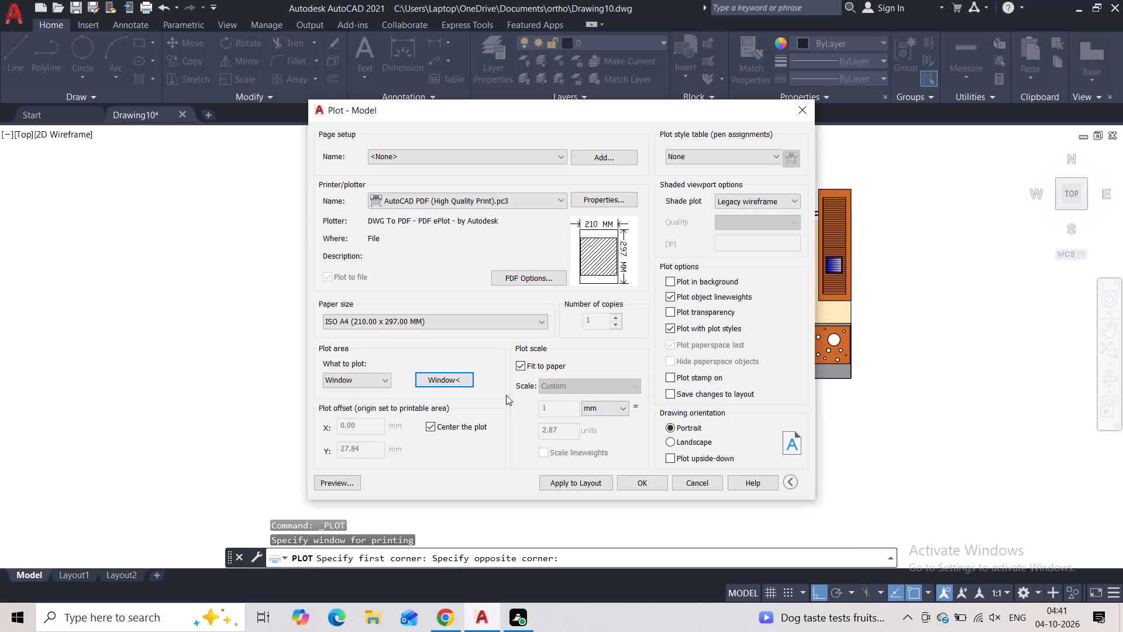
{"action": "left_click", "coordinate": [342, 487]}
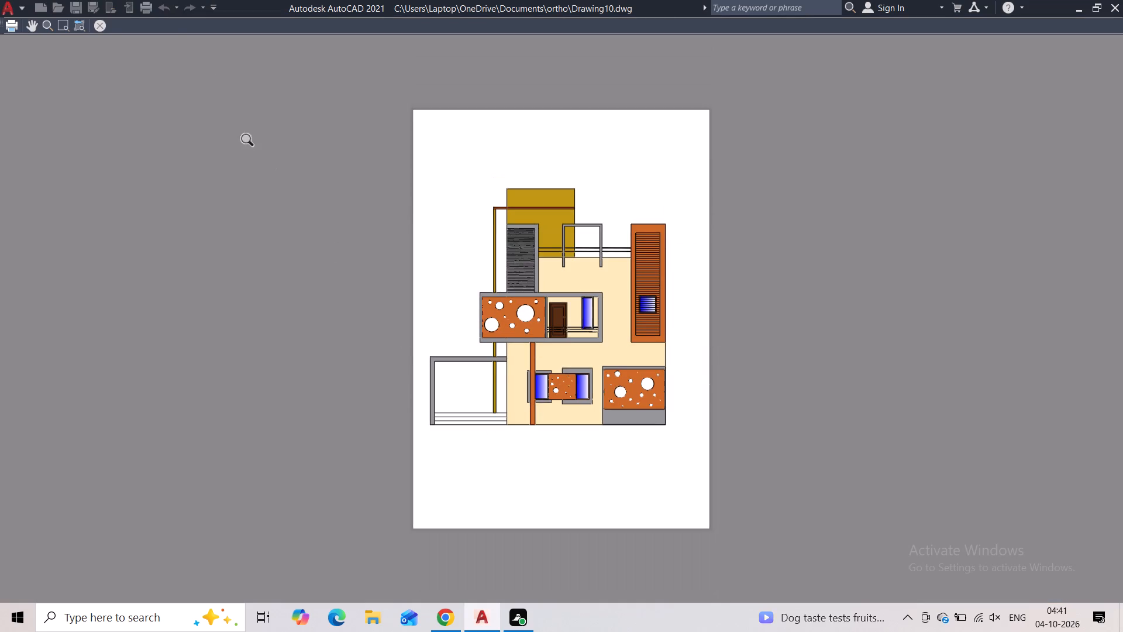
{"action": "left_click", "coordinate": [99, 25]}
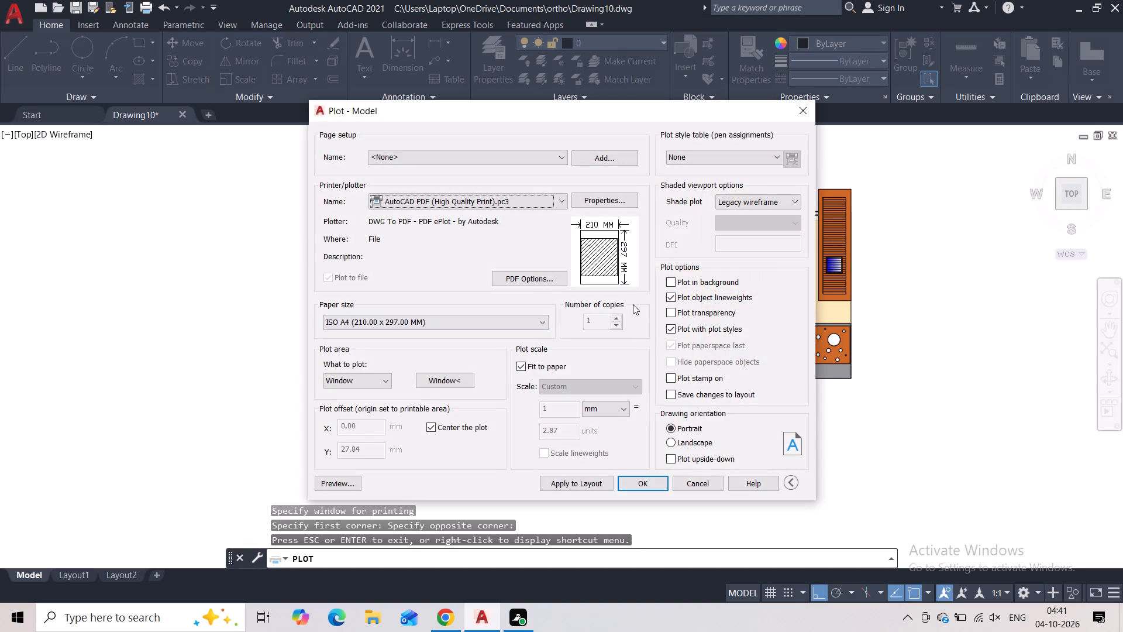
Plot the elevation to Drawing10-Model.pdf in the ortho folder in Documents, and close the resulting PDF.
{"action": "left_click", "coordinate": [647, 479]}
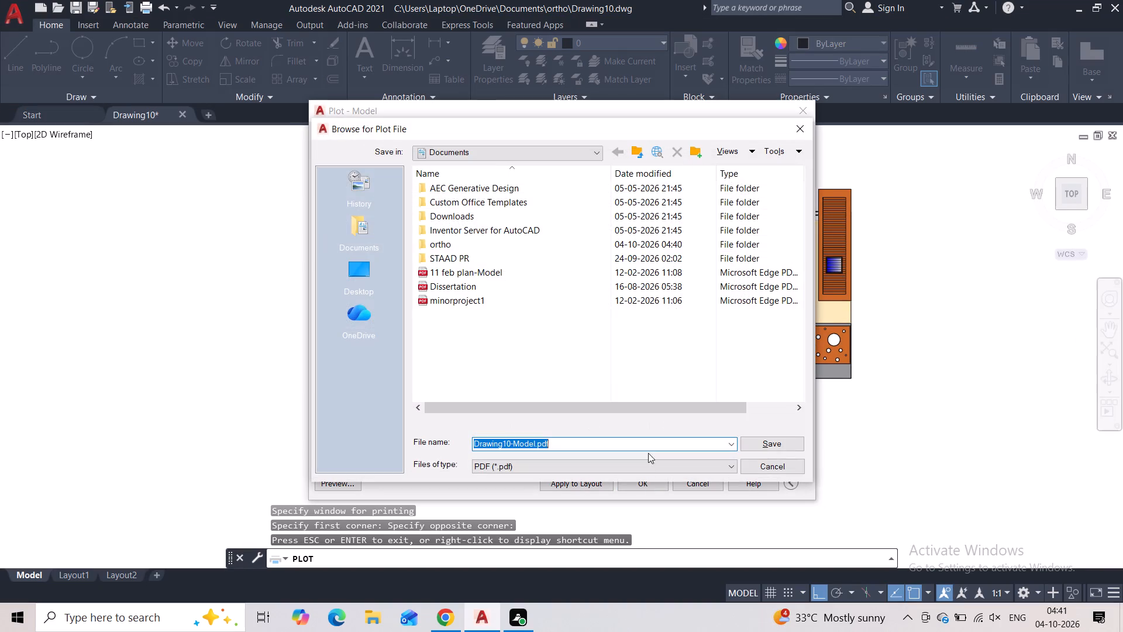
{"action": "left_click", "coordinate": [456, 241]}
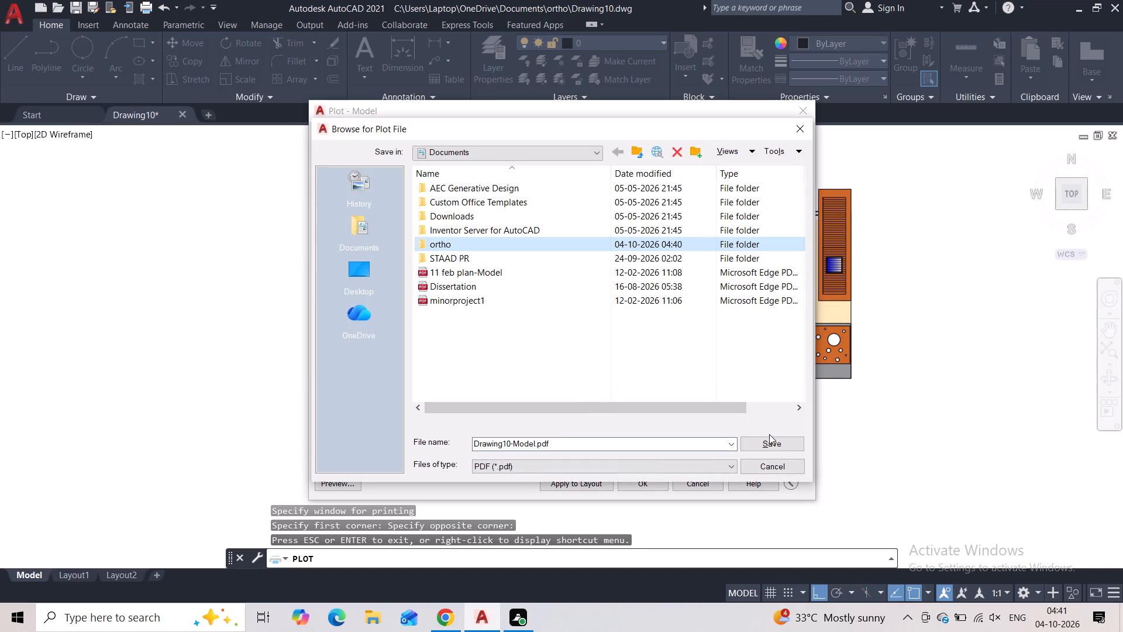
{"action": "left_click", "coordinate": [769, 436]}
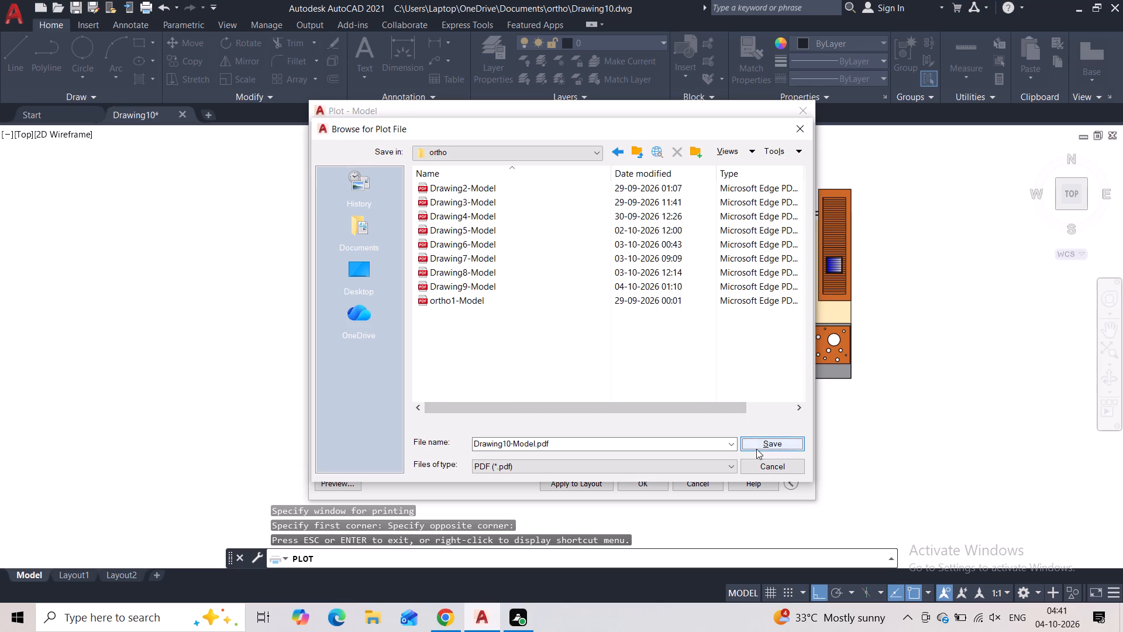
{"action": "left_click", "coordinate": [756, 449]}
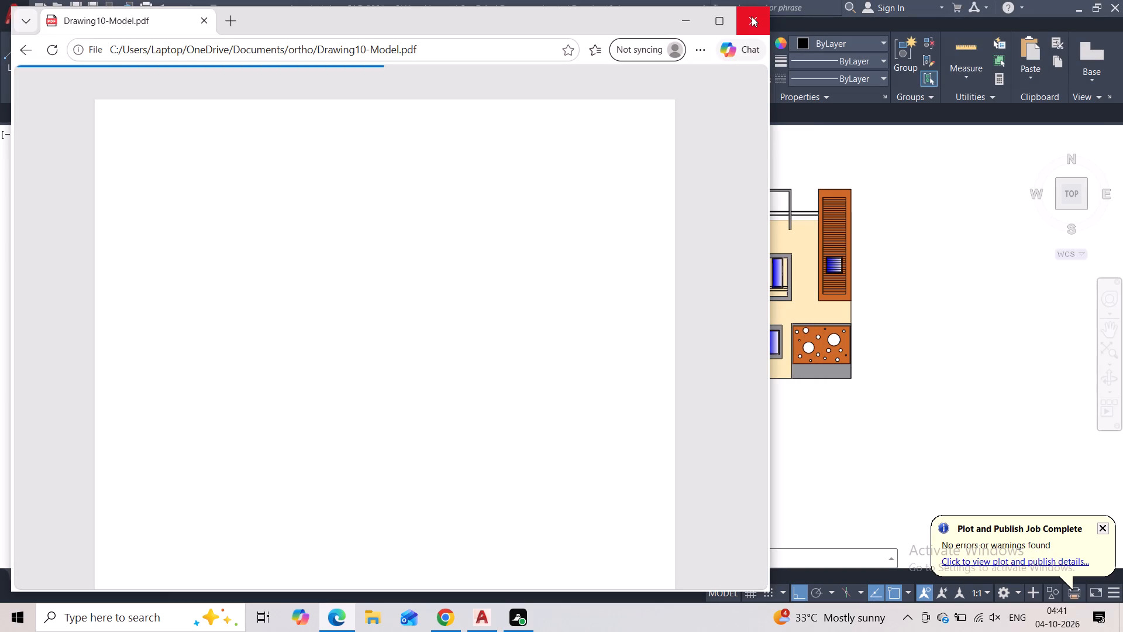
{"action": "left_click", "coordinate": [752, 16]}
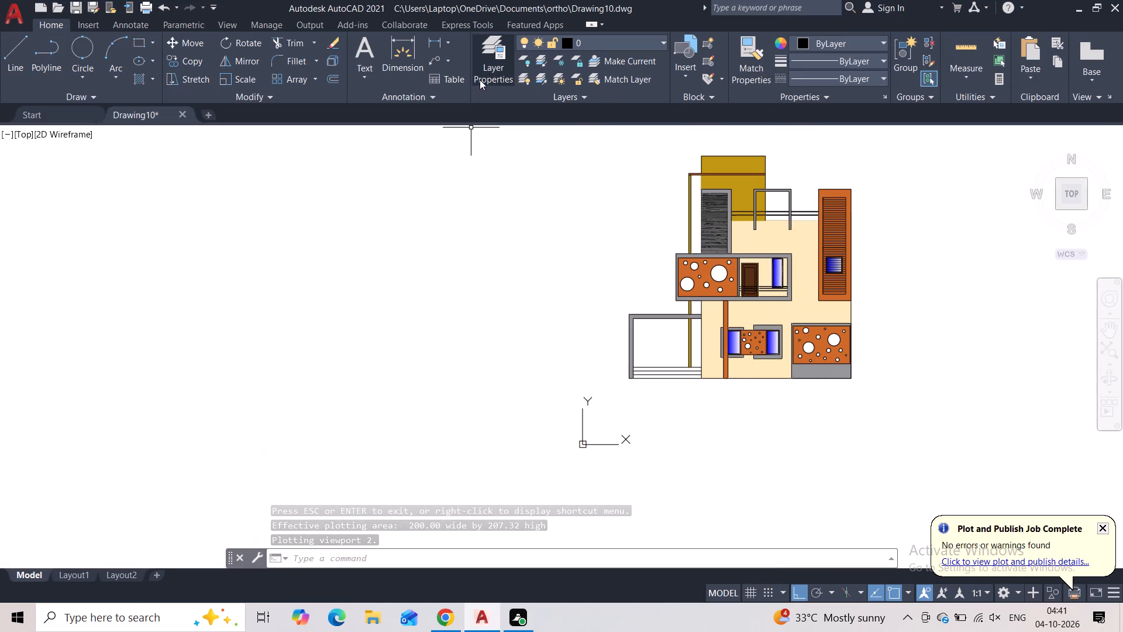
Add the multiline text title FRONT ELEVATION, 9" high, centred roughly below the building elevation.
{"action": "left_click", "coordinate": [372, 76]}
{"action": "left_click", "coordinate": [387, 107]}
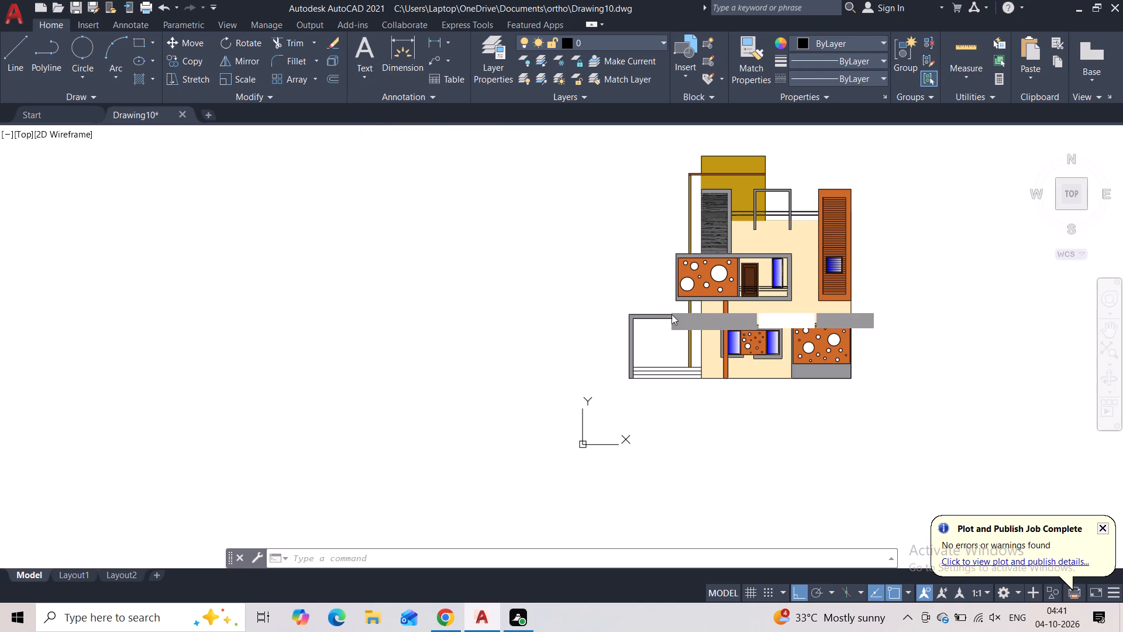
{"action": "left_click", "coordinate": [734, 398]}
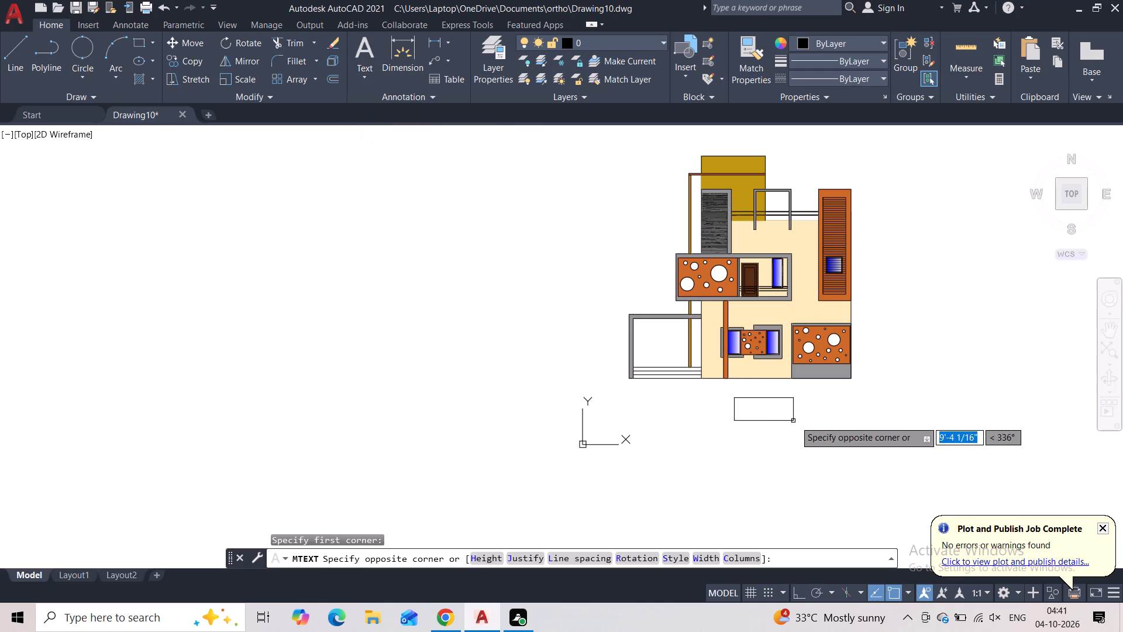
{"action": "left_click", "coordinate": [833, 419]}
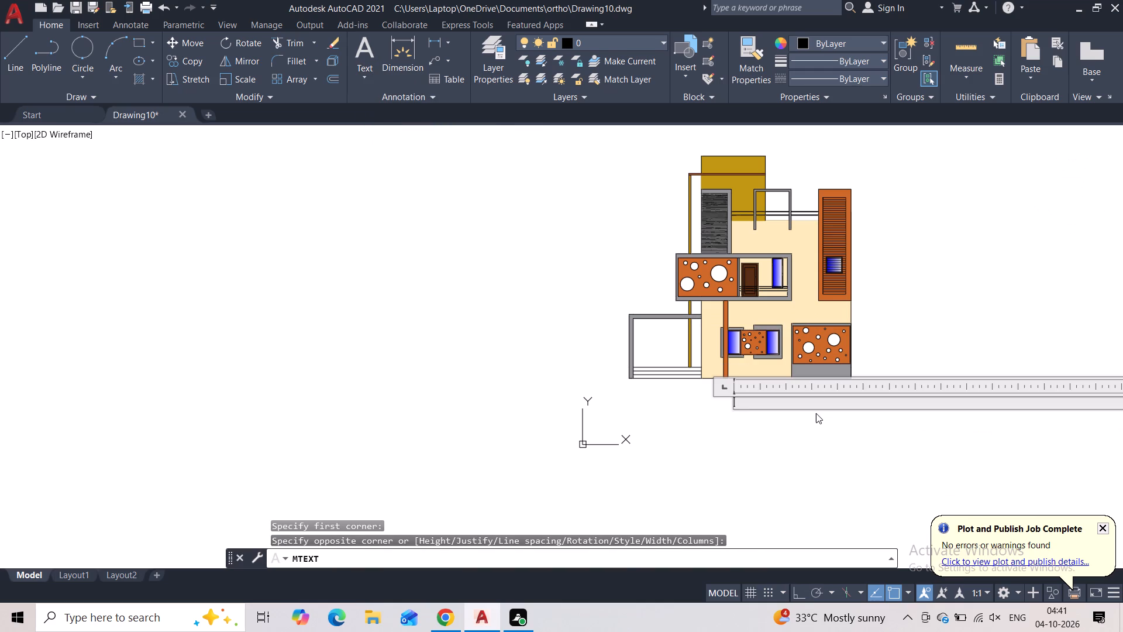
{"action": "key", "text": "9"}
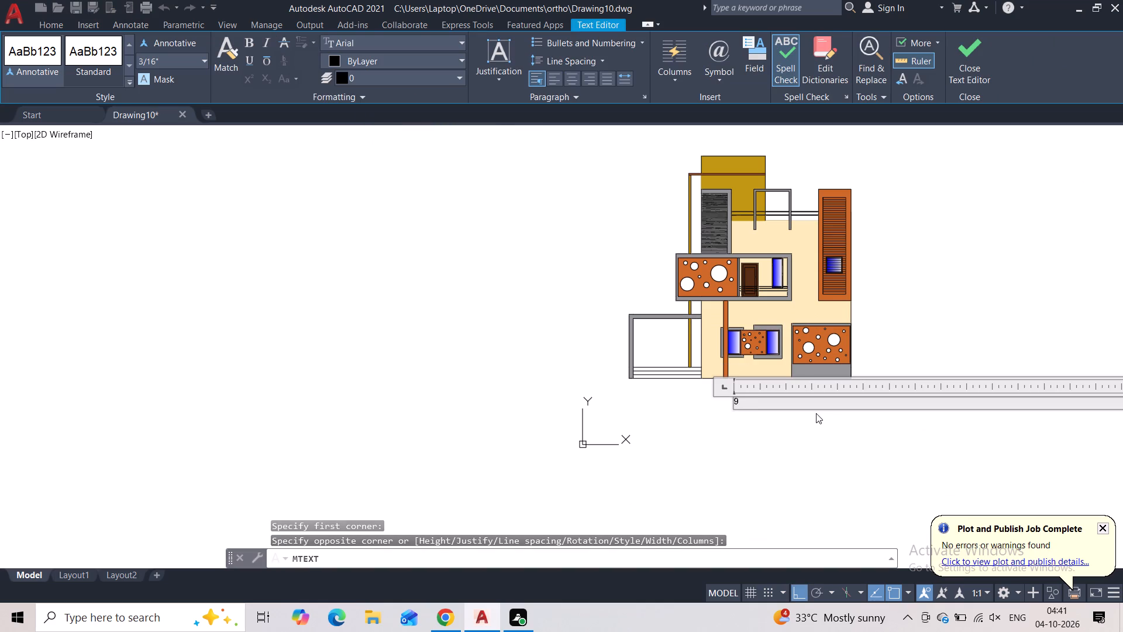
{"action": "key", "text": "BackSpace"}
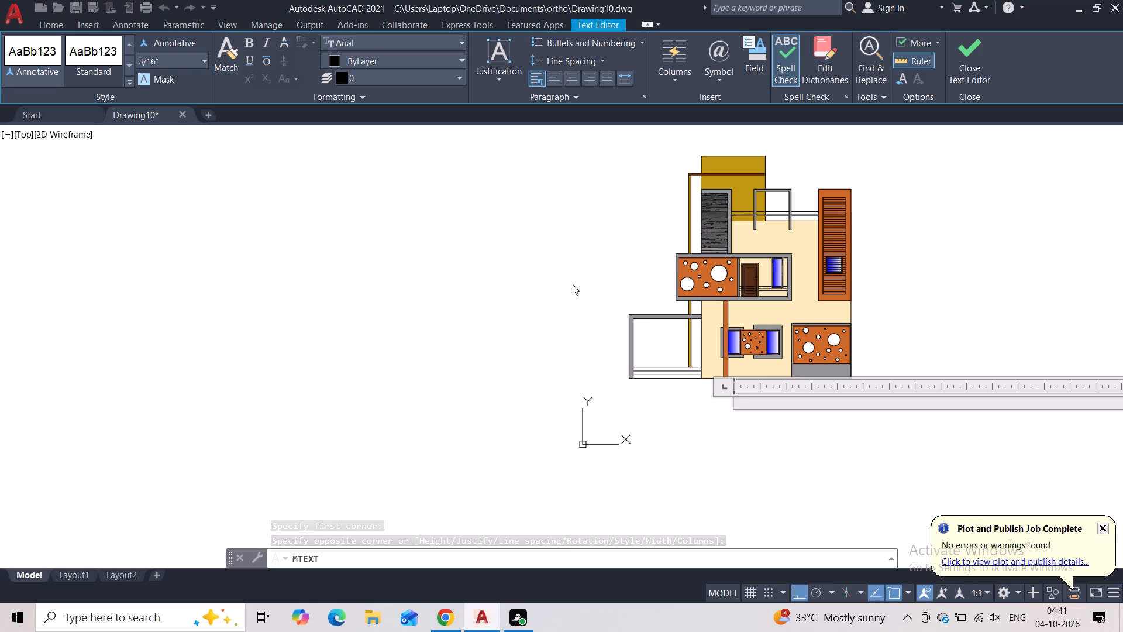
{"action": "double_click", "coordinate": [184, 57]}
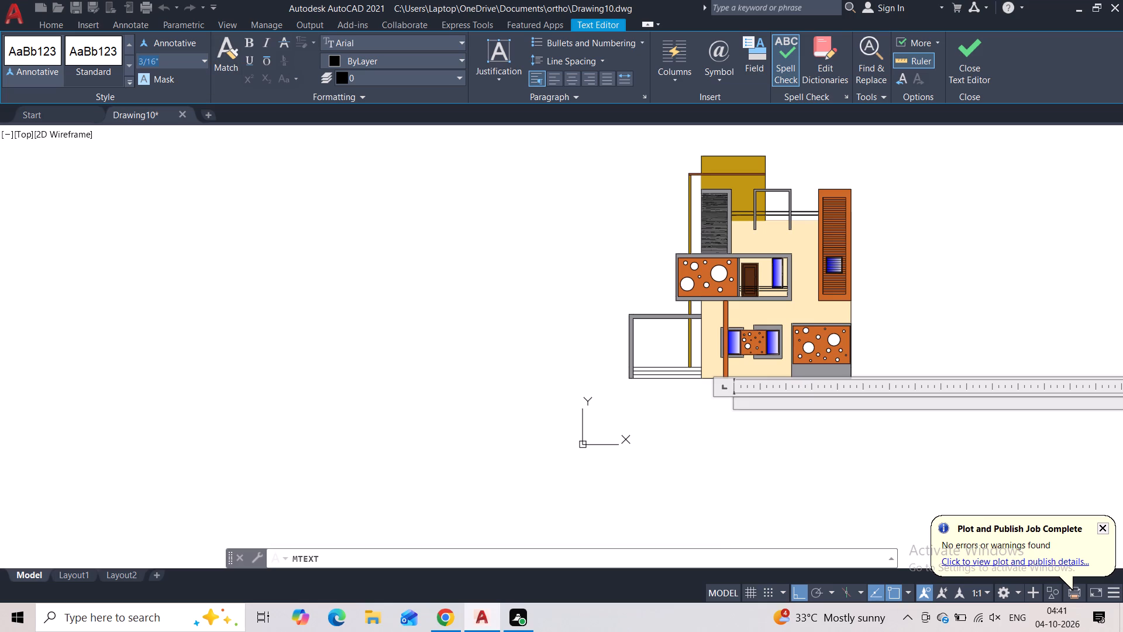
{"action": "key", "text": "BackSpace"}
{"action": "key", "text": "9"}
{"action": "key", "text": "shift+quotedbl"}
{"action": "key", "text": "Return"}
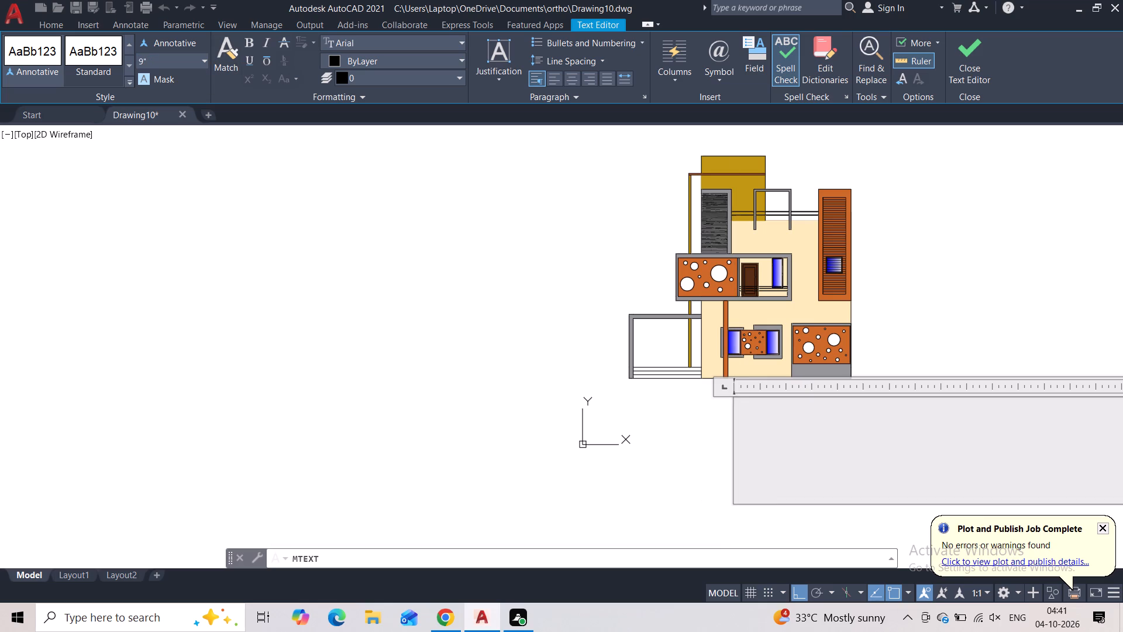
{"action": "key", "text": "f"}
{"action": "key", "text": "BackSpace"}
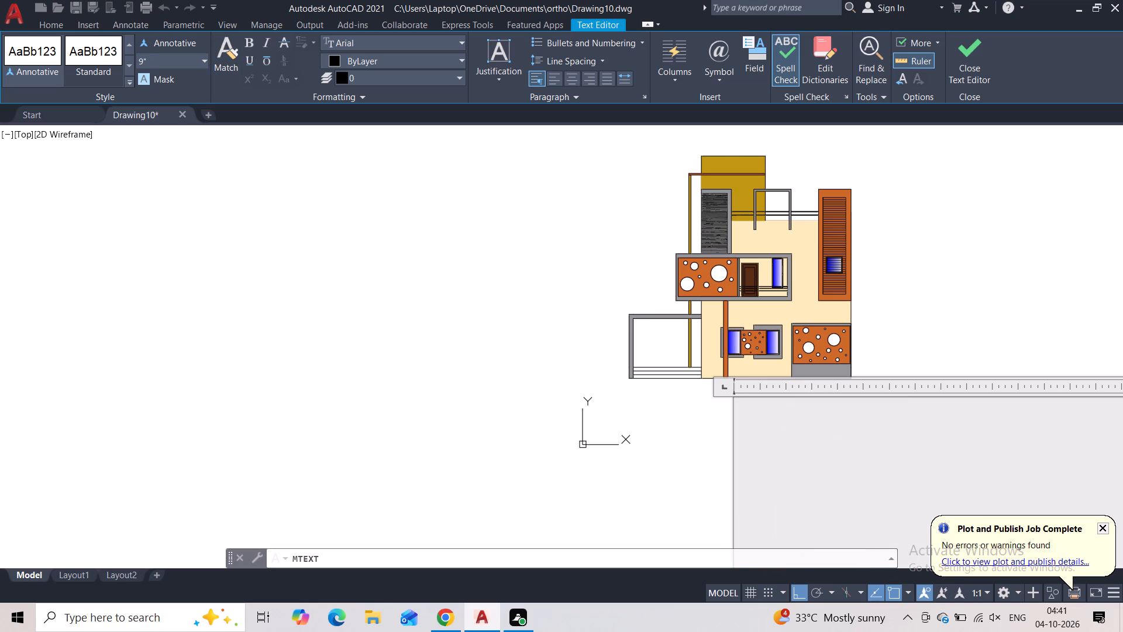
{"action": "type", "text": "FRONT ELEVATION"}
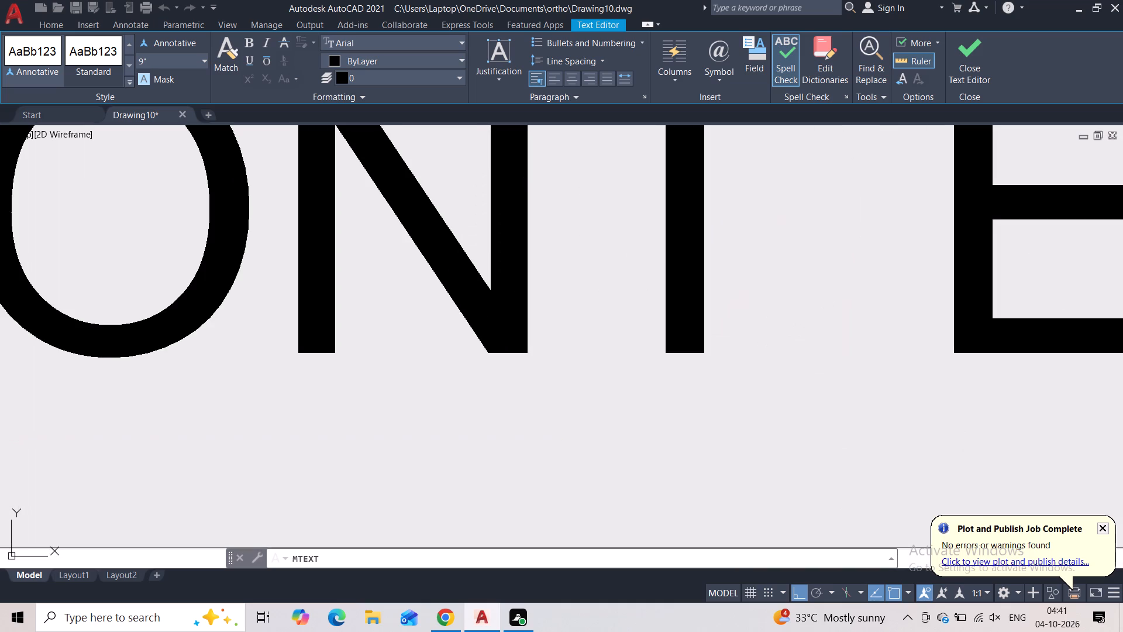
{"action": "scroll", "coordinate": [485, 251], "scroll_direction": "down", "scroll_amount": 13}
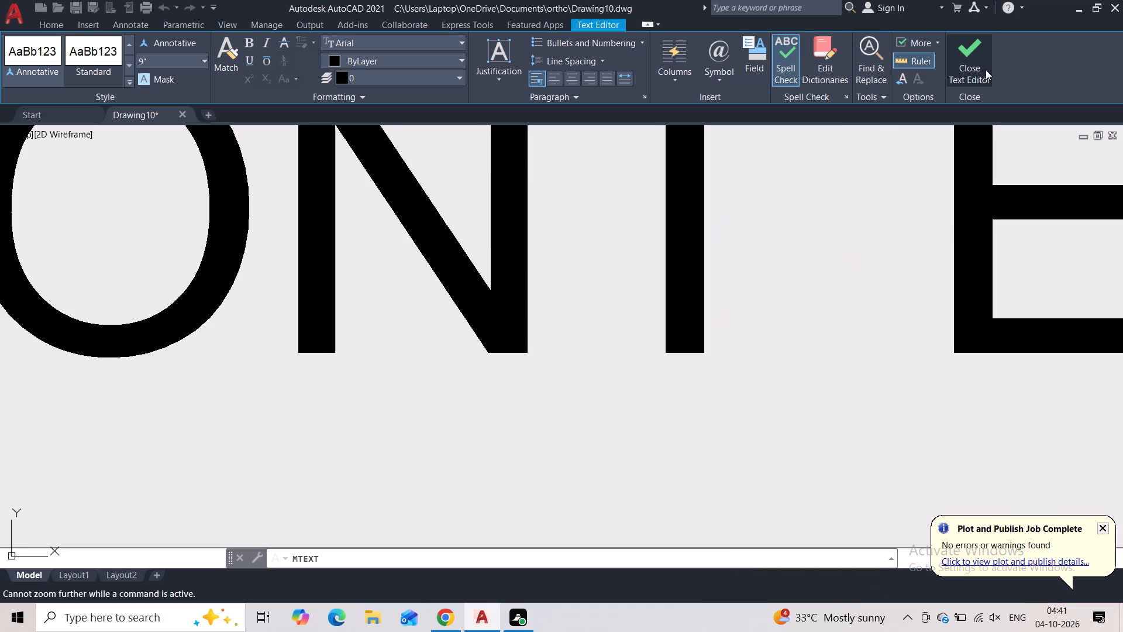
{"action": "left_click", "coordinate": [986, 68]}
Save the titled drawing under its existing name.
{"action": "scroll", "coordinate": [752, 290], "scroll_direction": "down", "scroll_amount": 2}
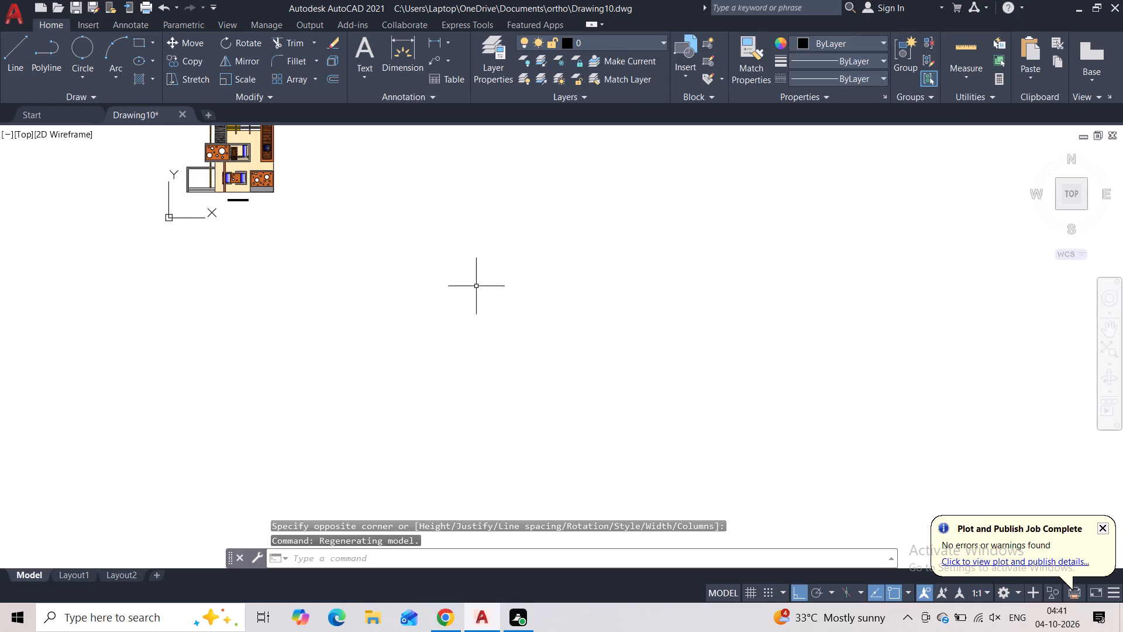
{"action": "middle_click_drag", "start_coordinate": [209, 283], "coordinate": [254, 410]}
{"action": "scroll", "coordinate": [280, 315], "scroll_direction": "up", "scroll_amount": 2}
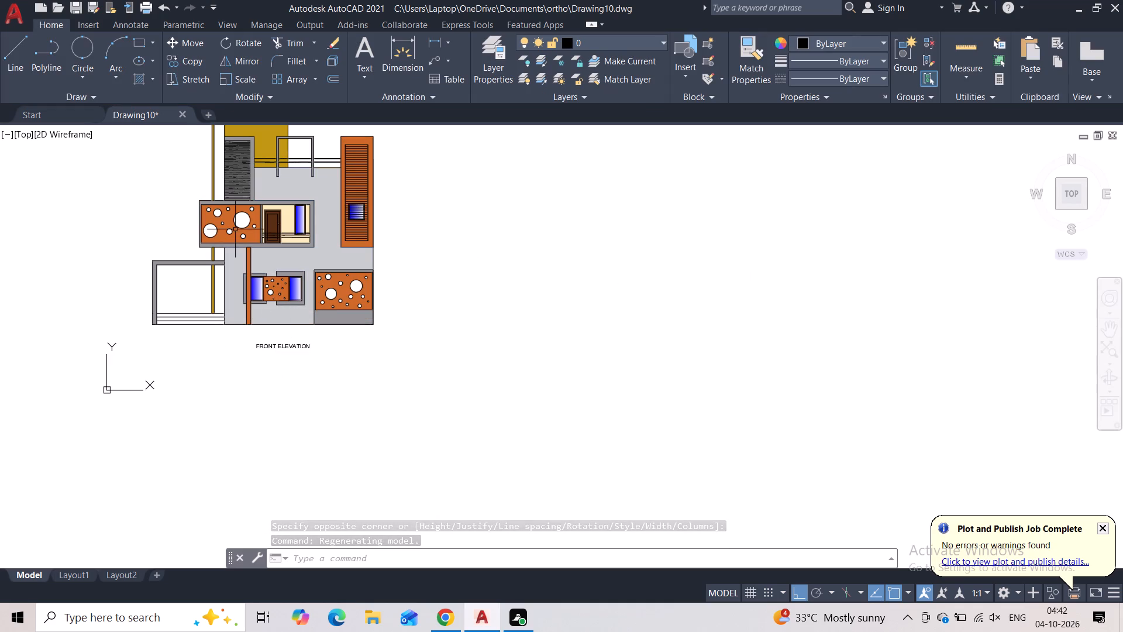
{"action": "left_click", "coordinate": [78, 4]}
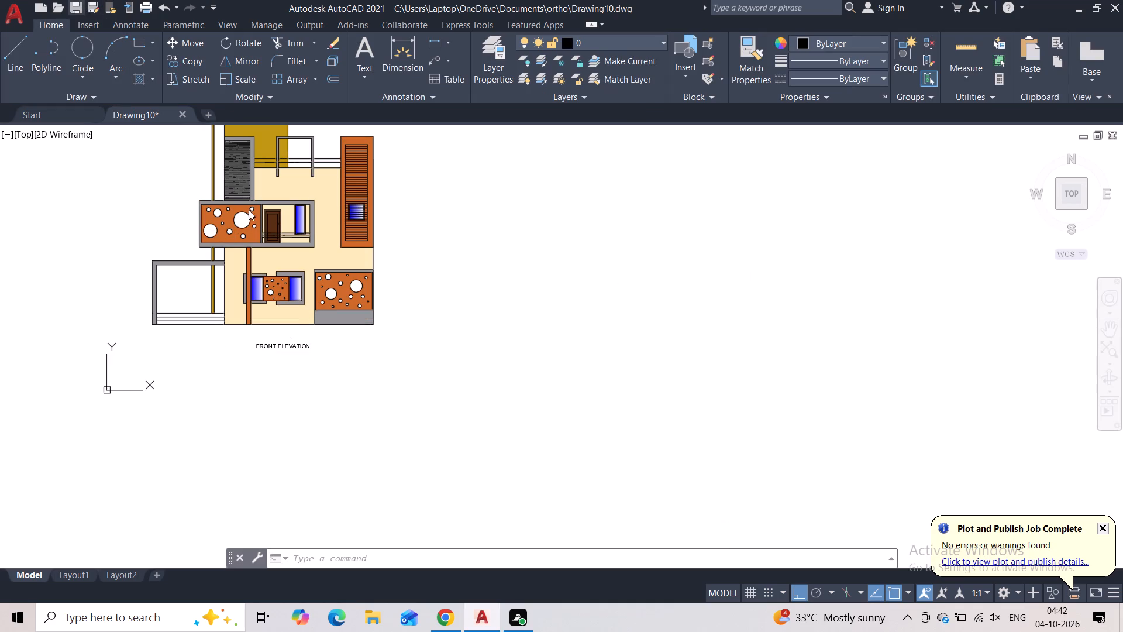
{"action": "middle_click_drag", "start_coordinate": [363, 400], "coordinate": [500, 442]}
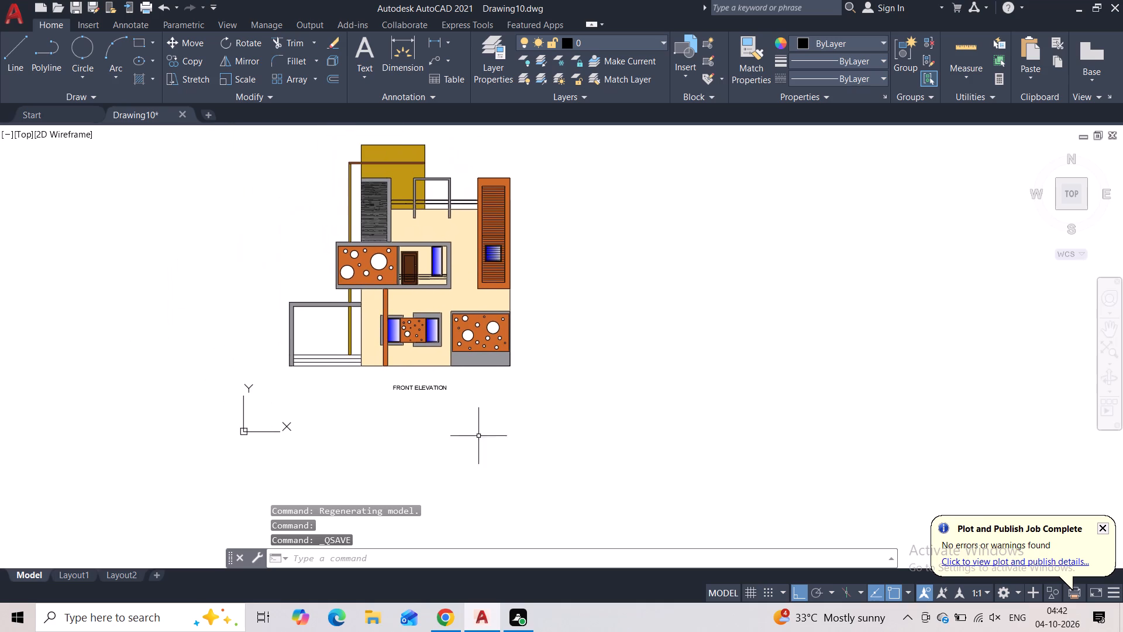